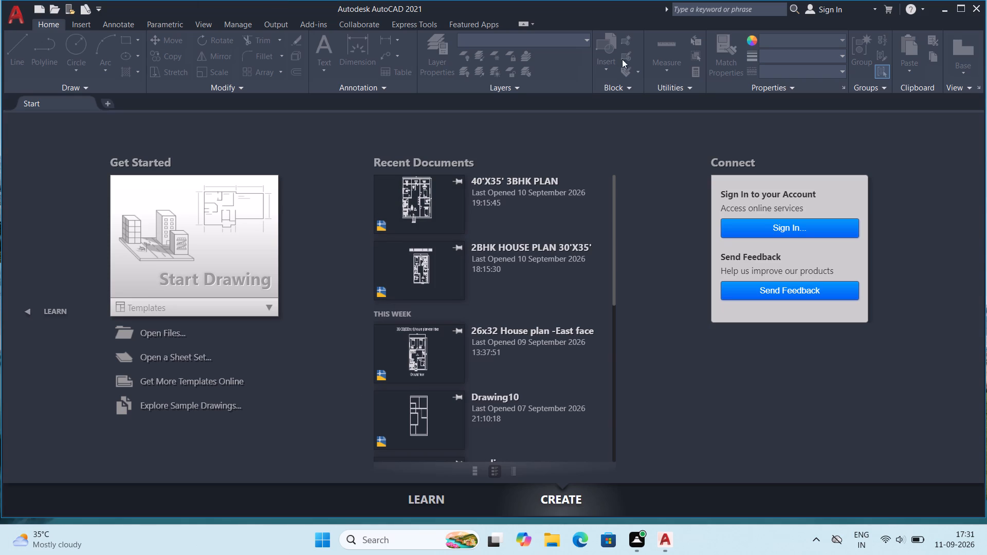
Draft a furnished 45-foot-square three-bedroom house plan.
Start a new blank drawing.
click(243, 235)
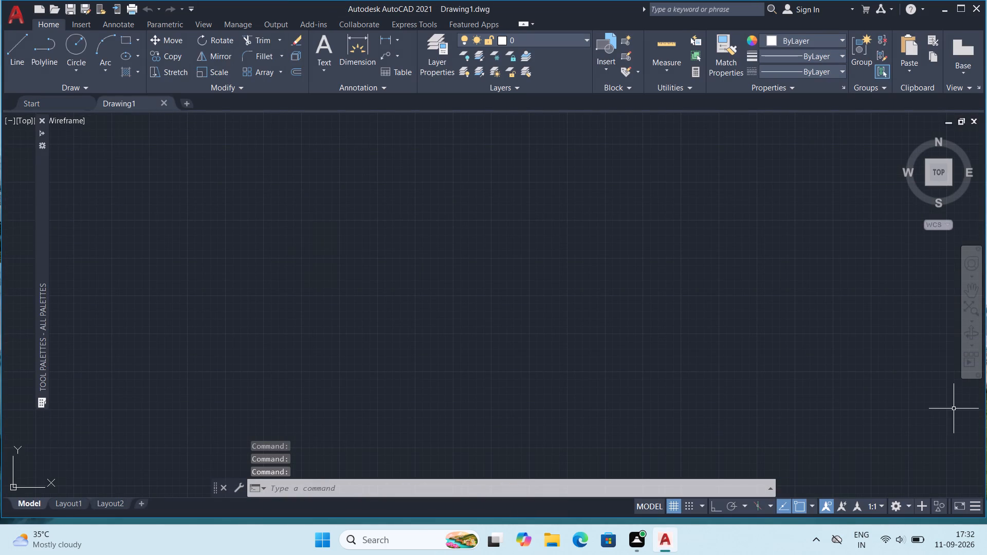
Configure the drawing units to Architectural length with 0'-0 1/2" precision and an insertion scale in Inches.
scroll(900, 415, up, 1)
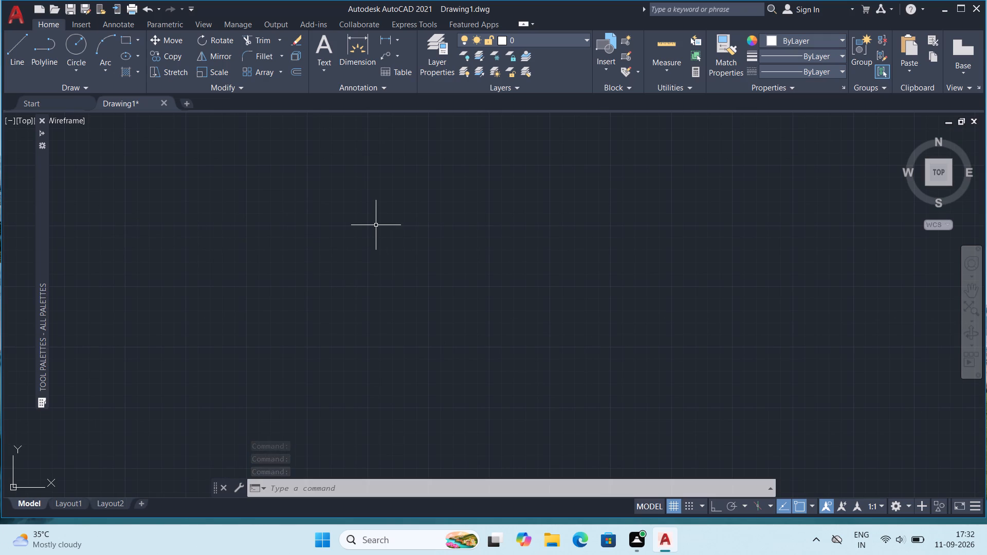
text(un)
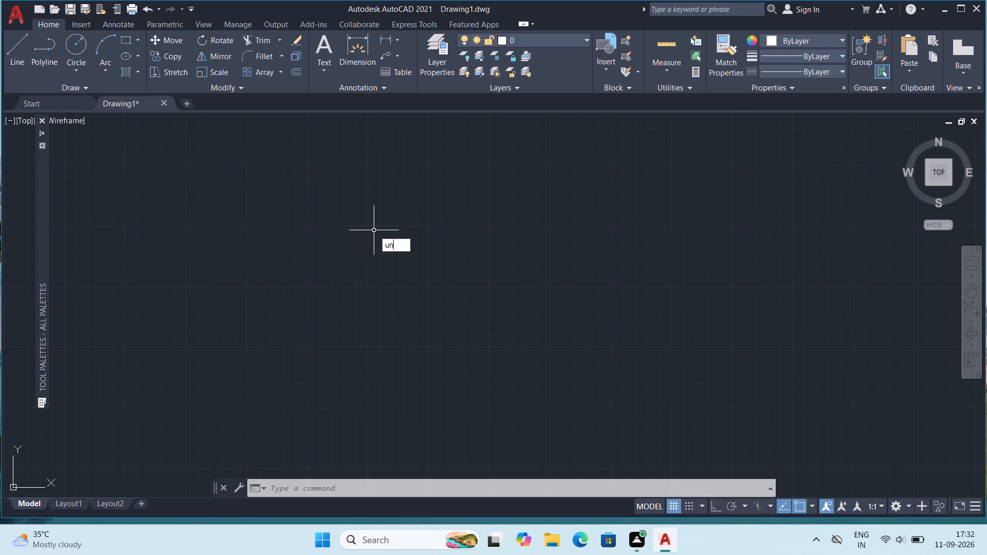
key(Return)
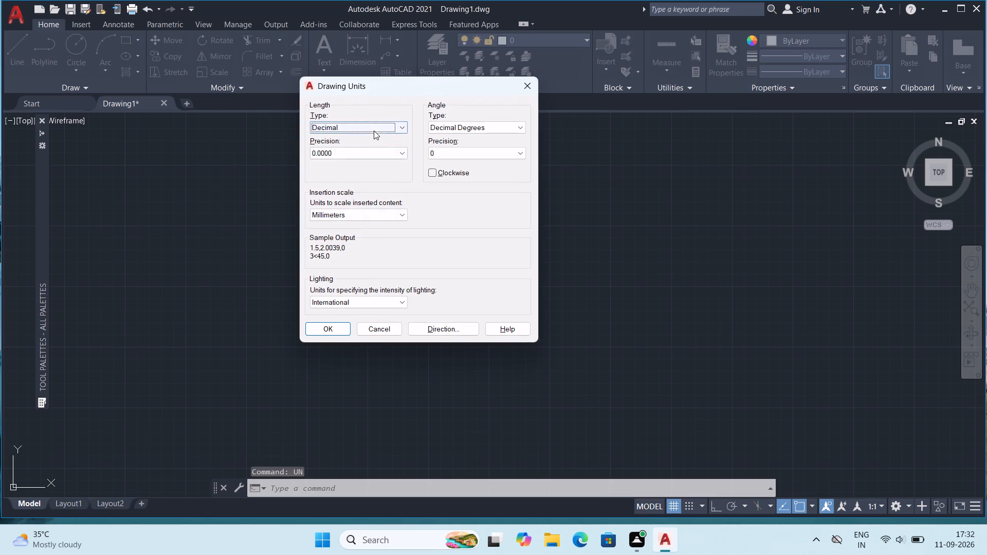
click(374, 128)
click(370, 139)
click(372, 157)
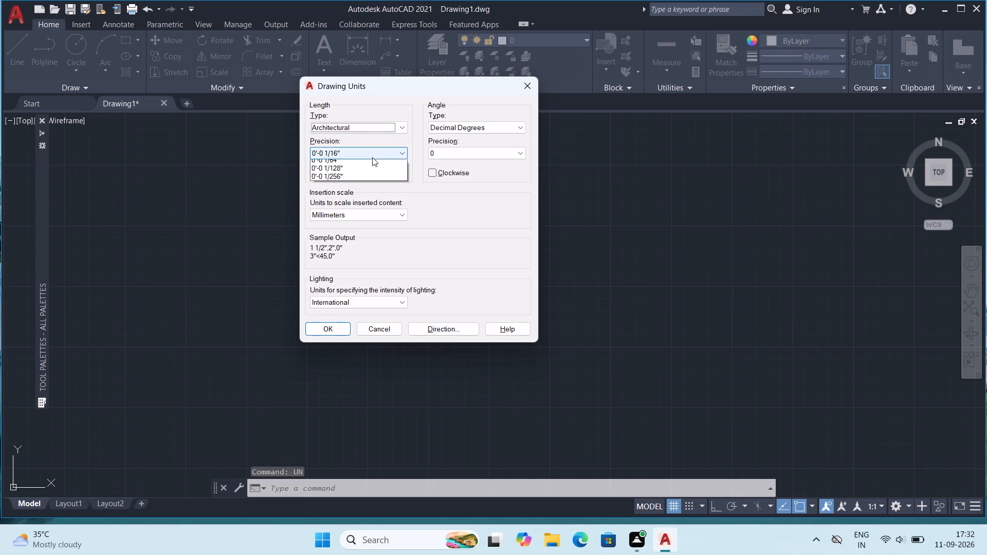
click(365, 172)
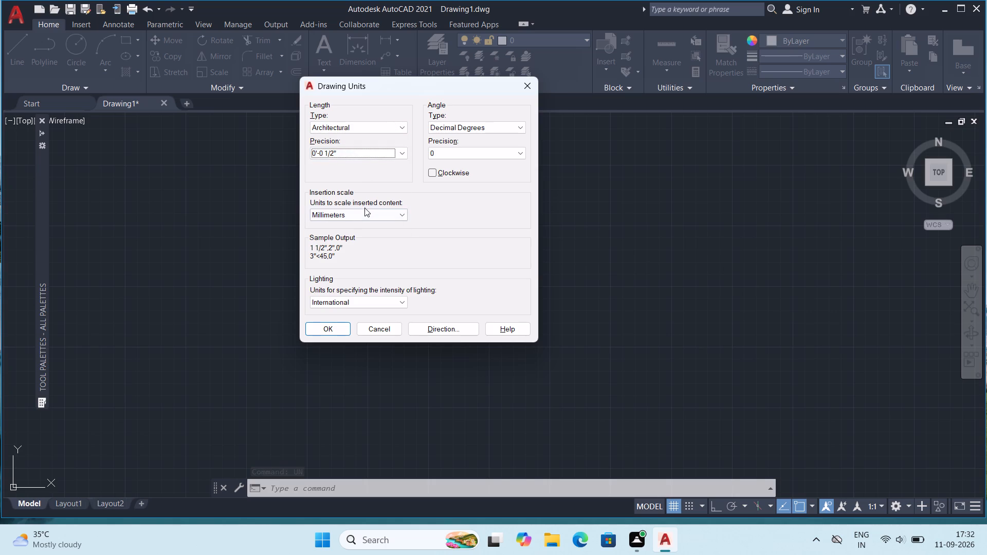
click(367, 214)
click(357, 235)
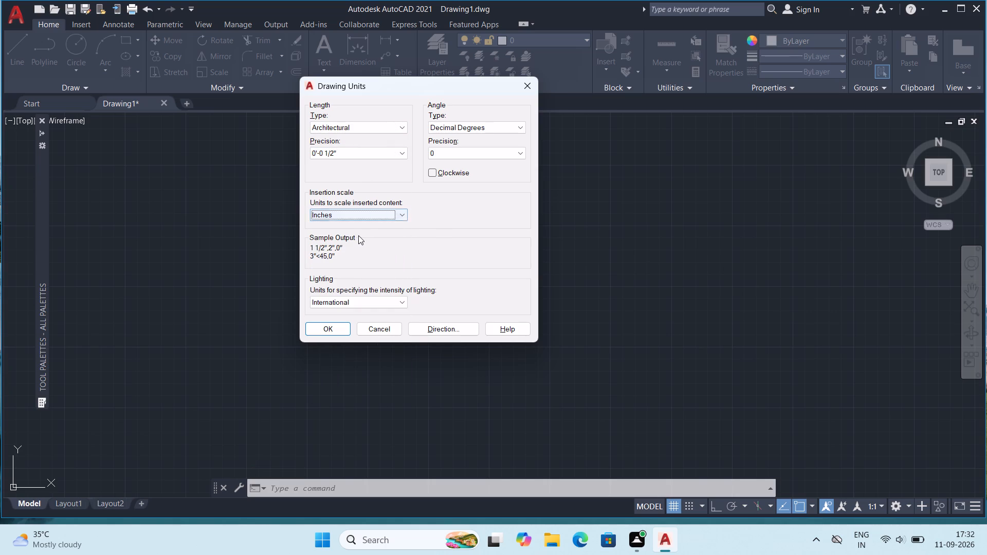
click(319, 327)
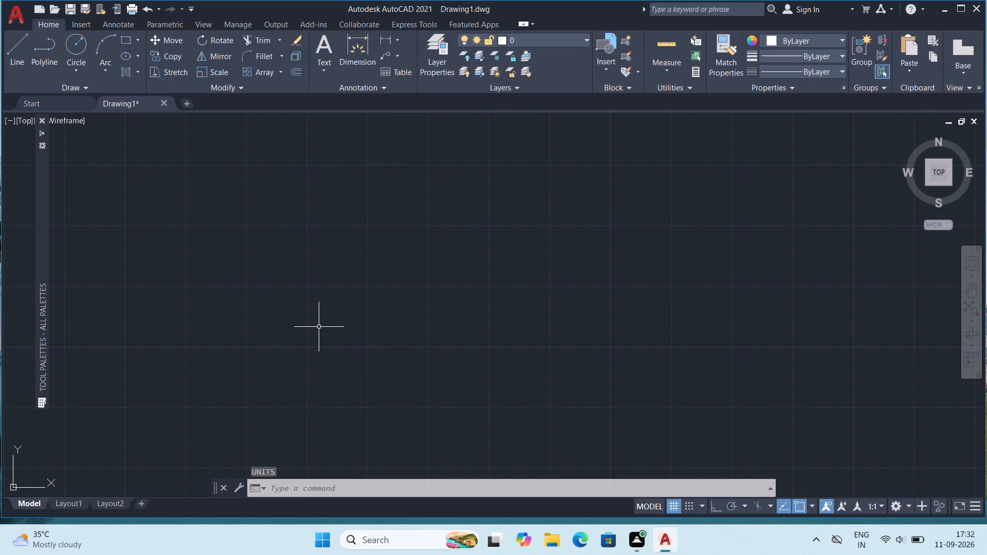
Modify the ISO-25 dimension style so its primary units use Architectural format with 0'-0 1/2" precision.
key(d)
key(Return)
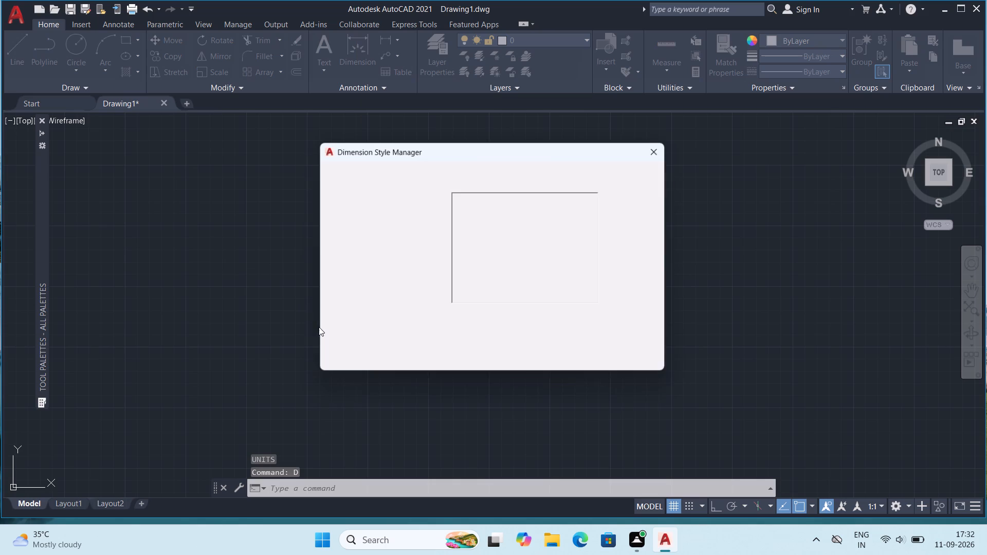
click(626, 237)
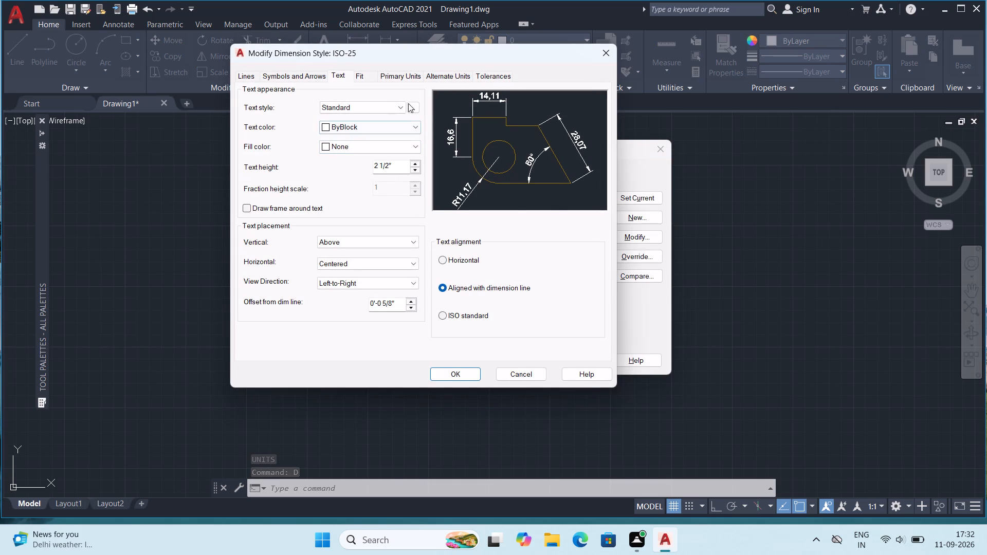
click(391, 74)
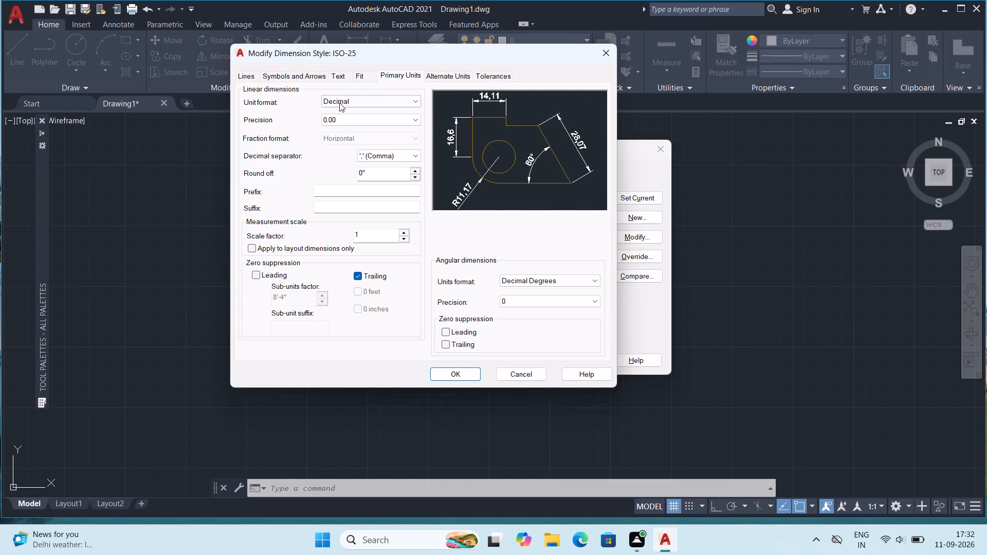
click(357, 97)
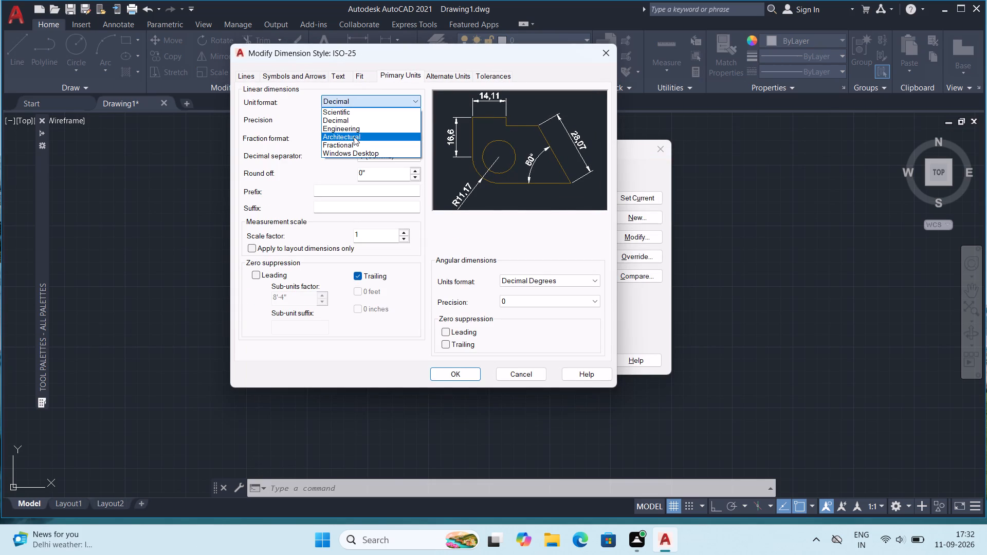
click(354, 136)
click(365, 120)
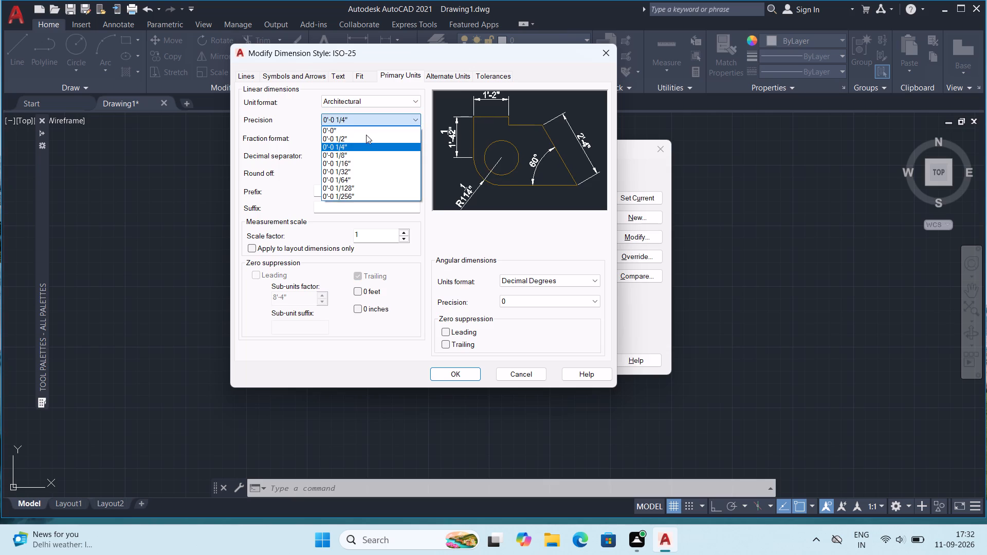
click(366, 135)
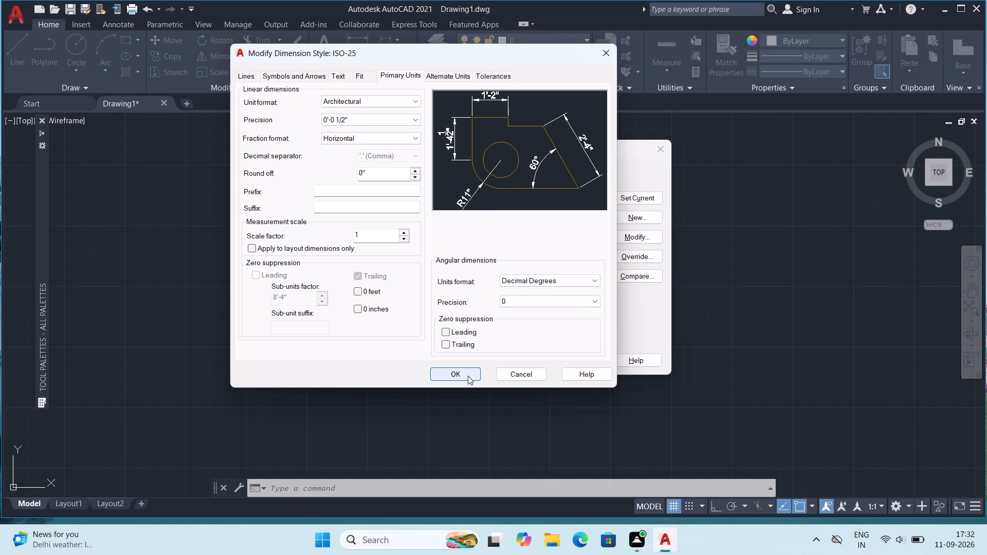
click(468, 376)
click(575, 356)
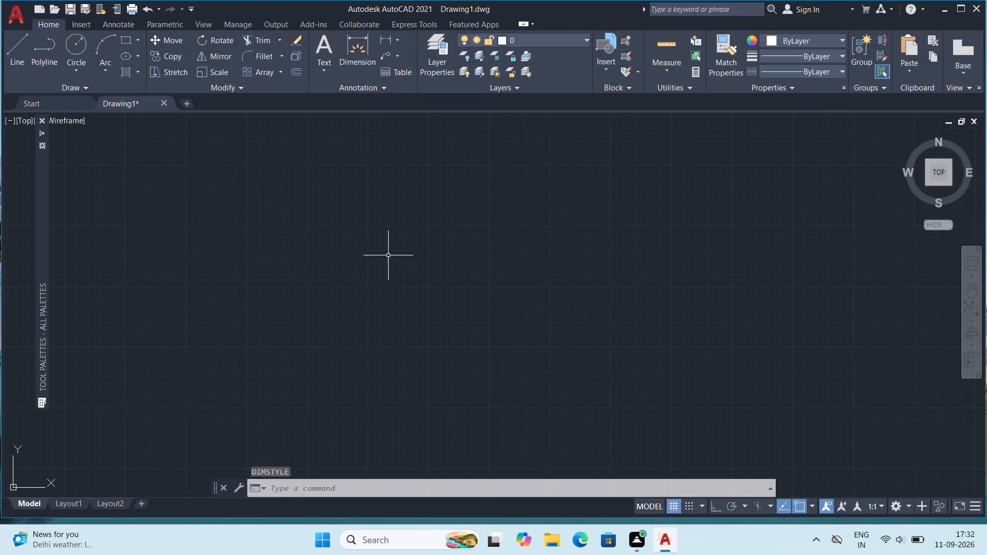
Draw a 45' horizontal line with Ortho on as the top edge of the outline.
key(l)
key(Return)
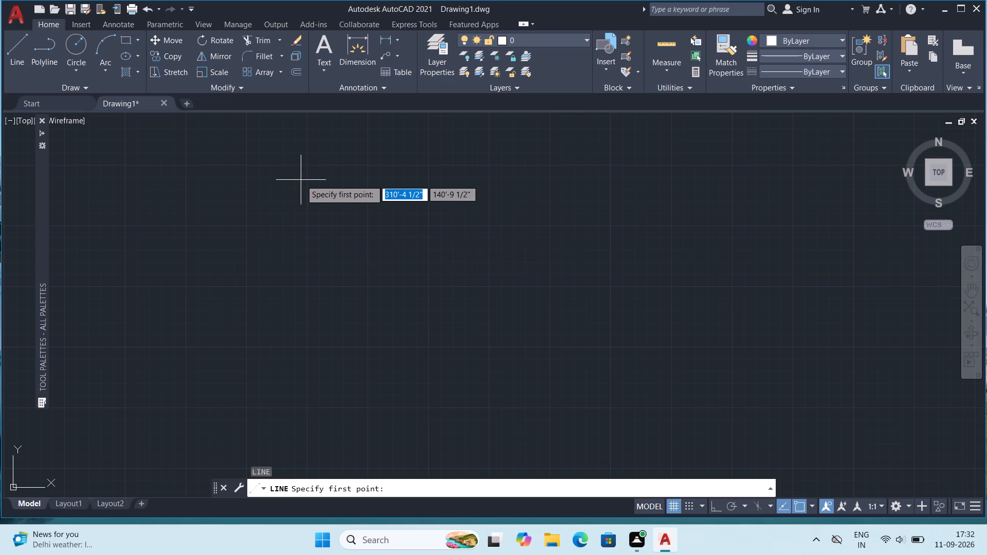
click(281, 184)
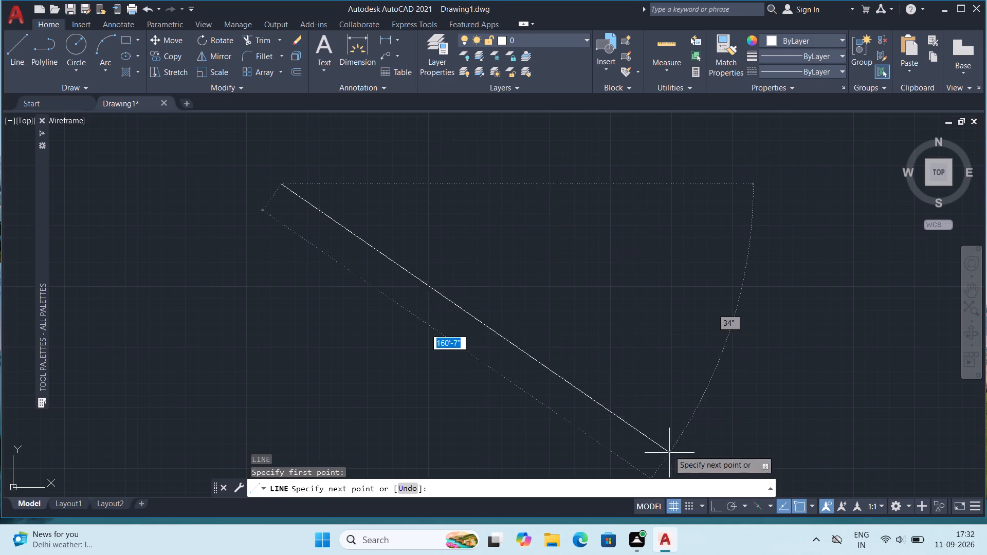
click(715, 510)
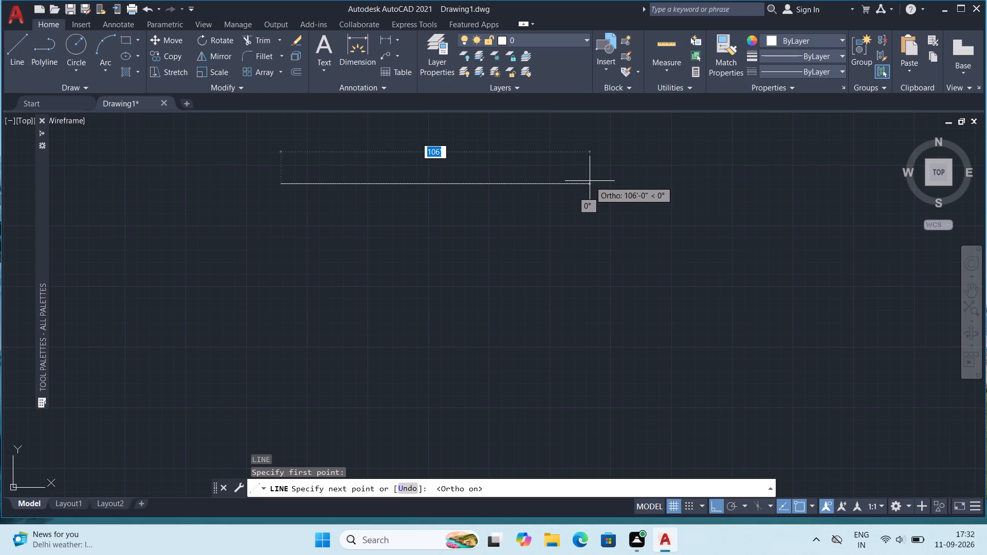
text(45')
key(Return)
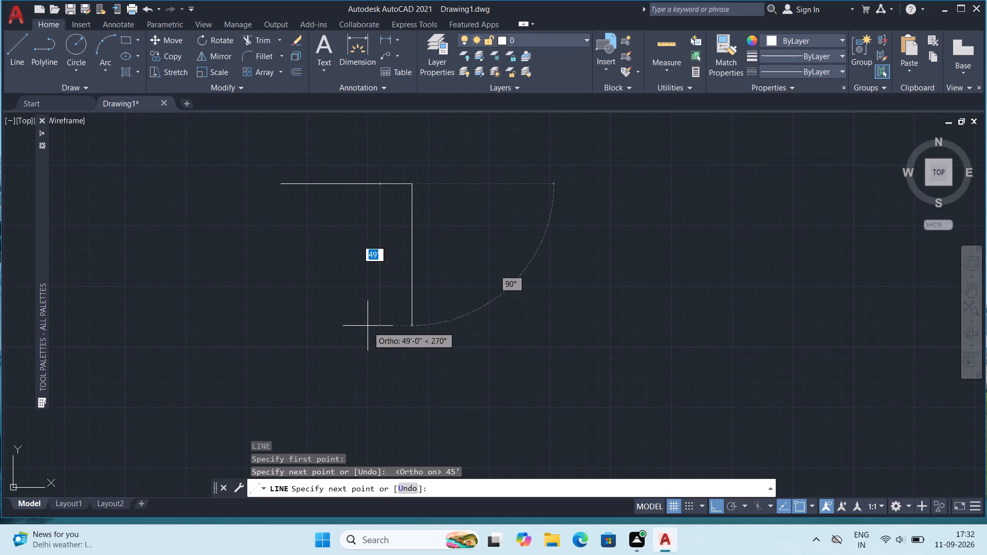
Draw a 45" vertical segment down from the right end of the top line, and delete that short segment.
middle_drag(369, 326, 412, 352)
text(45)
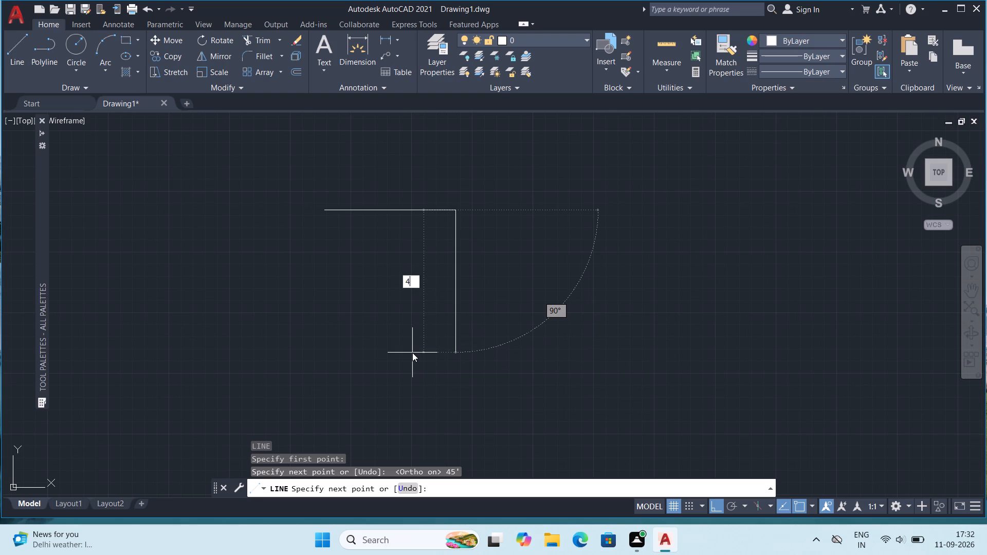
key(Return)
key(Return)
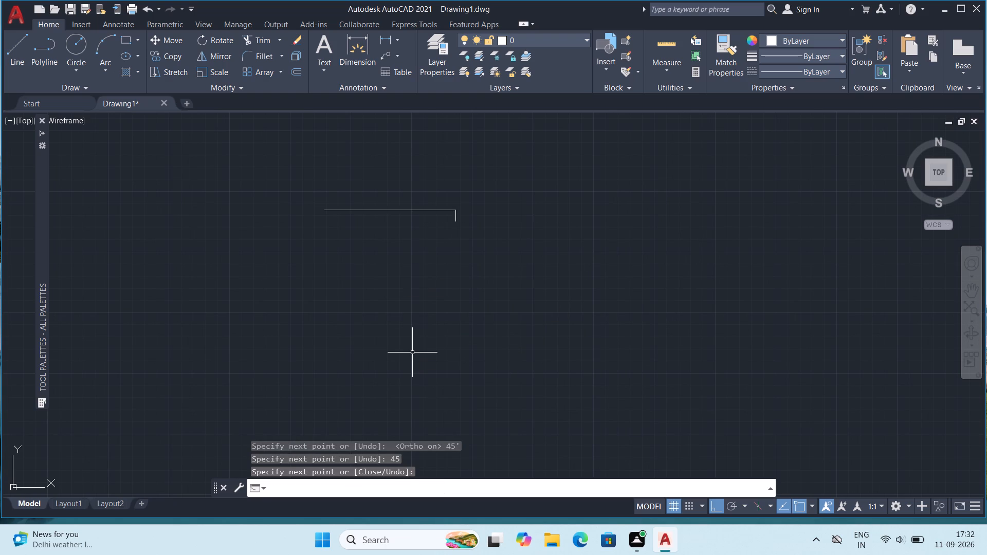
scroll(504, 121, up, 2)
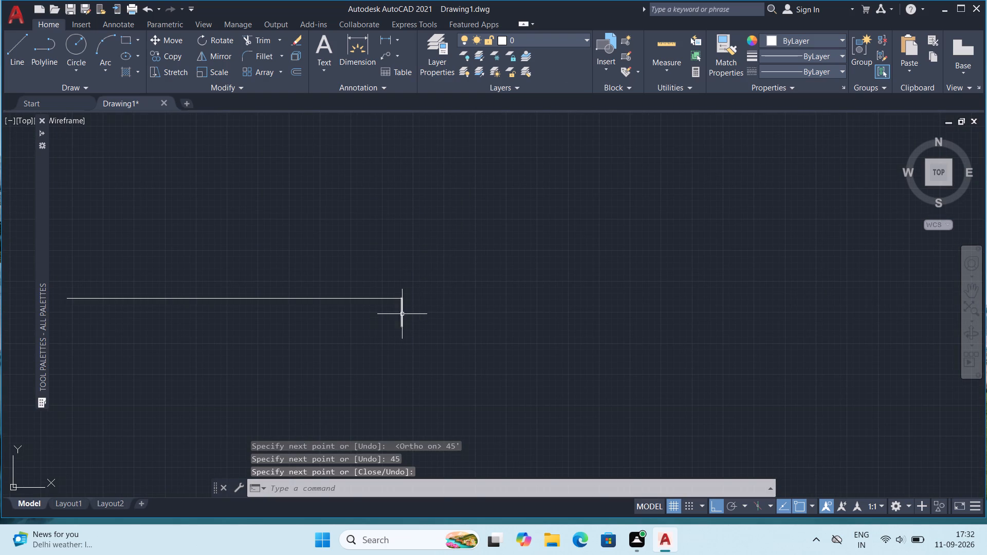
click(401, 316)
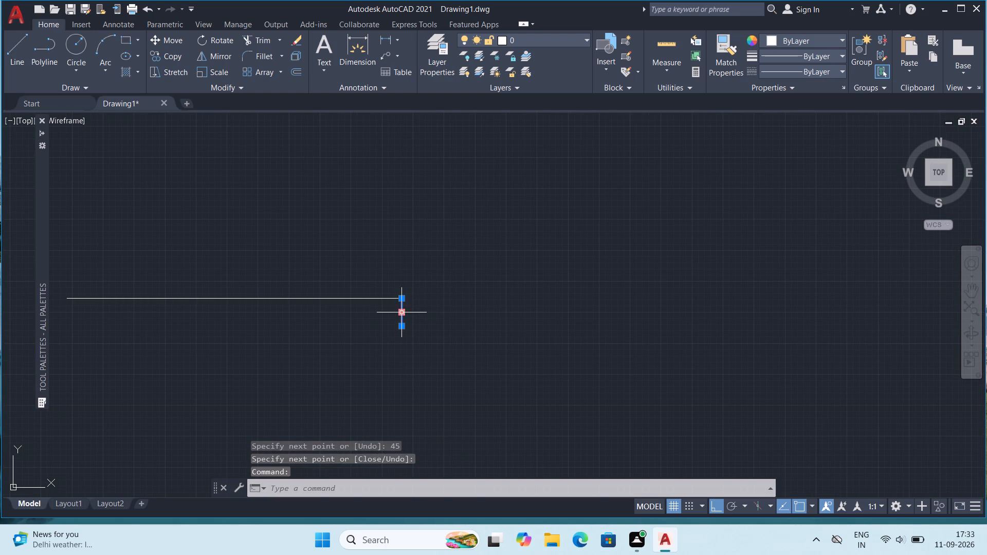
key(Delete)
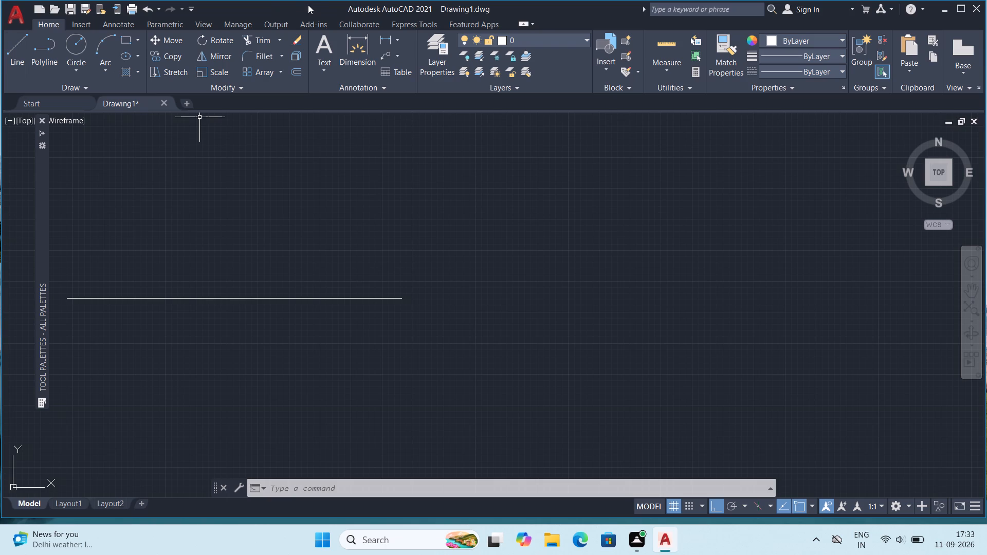
Complete the square outline with three 45' lines from the top line's right end: down, left, and back up.
scroll(278, 365, up, 1)
middle_drag(353, 337, 559, 308)
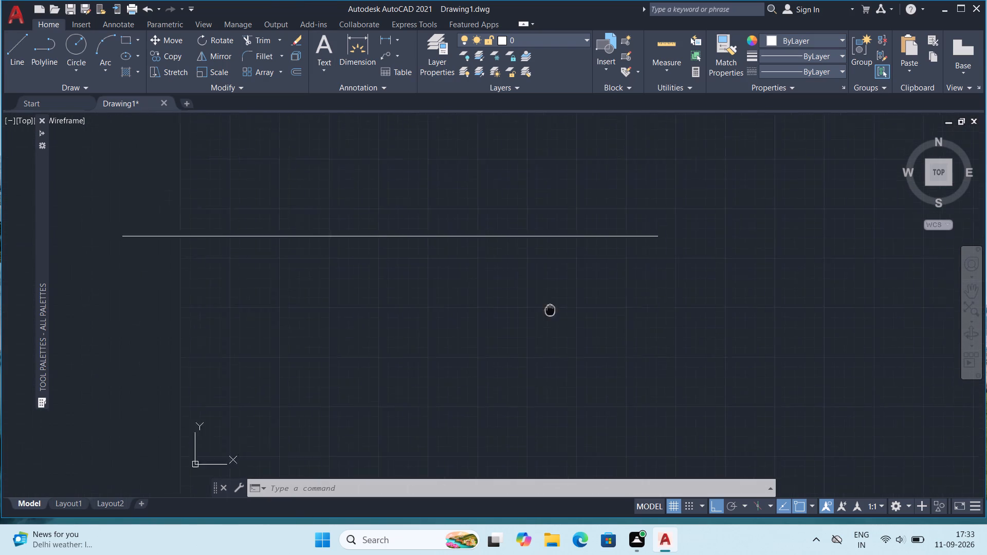
middle_drag(559, 308, 631, 284)
middle_drag(755, 249, 671, 301)
key(l)
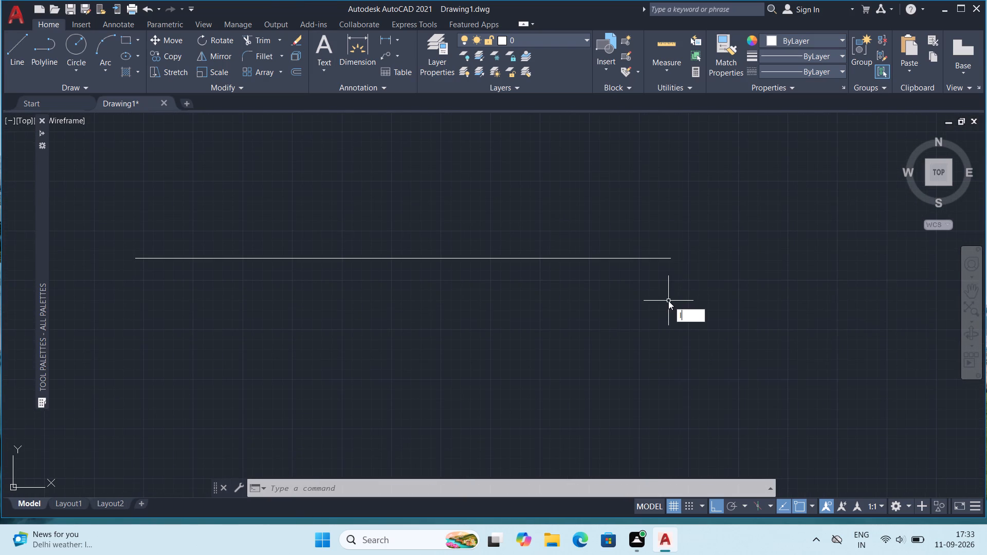
key(Return)
click(667, 257)
scroll(662, 416, down, 3)
middle_drag(647, 459, 646, 373)
key(4)
key(5)
key(apostrophe)
key(Return)
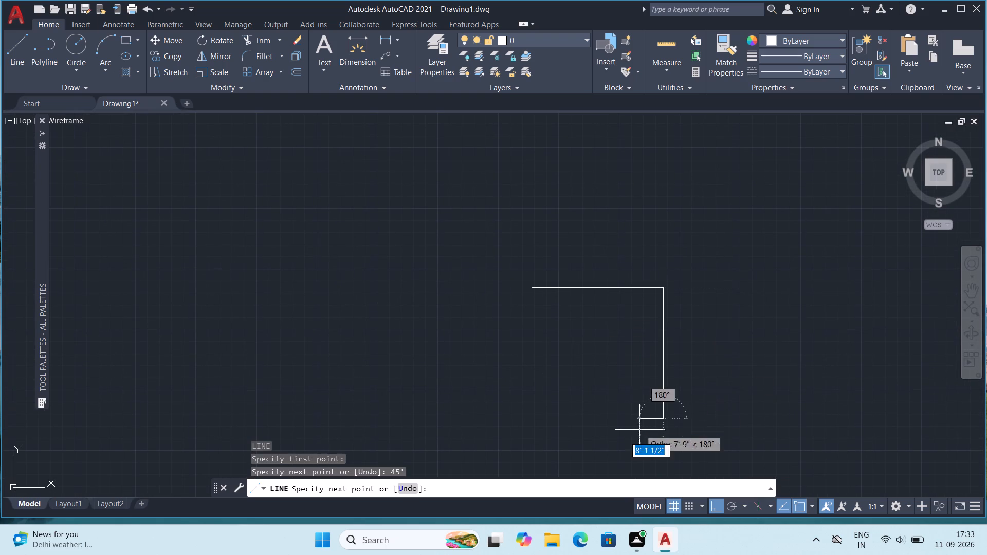
text(45')
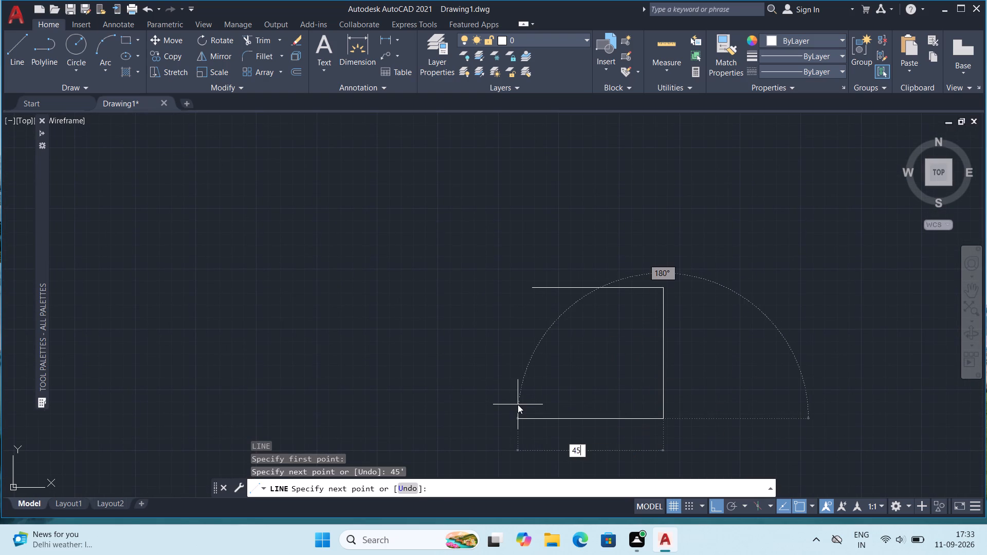
key(Return)
text(45)
key(apostrophe)
key(Return)
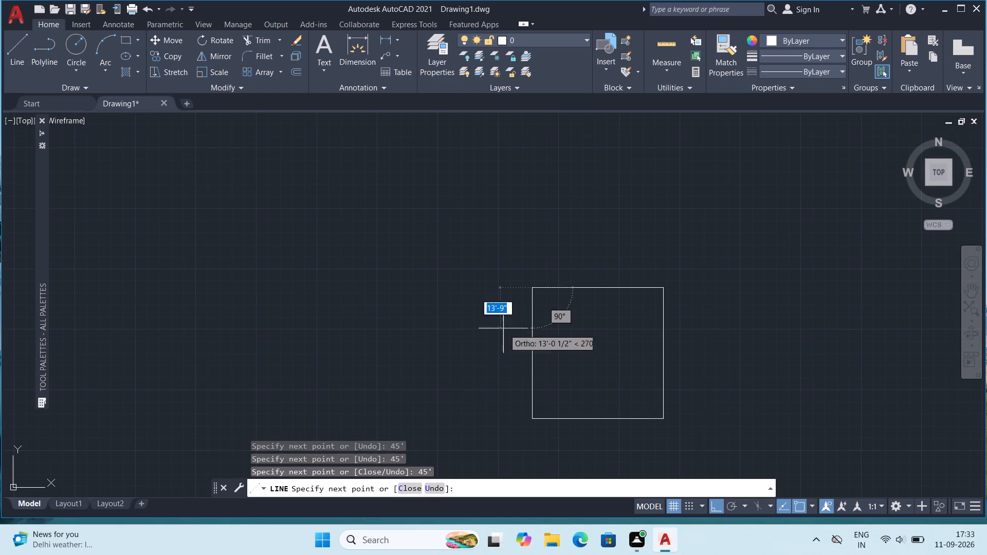
key(Escape)
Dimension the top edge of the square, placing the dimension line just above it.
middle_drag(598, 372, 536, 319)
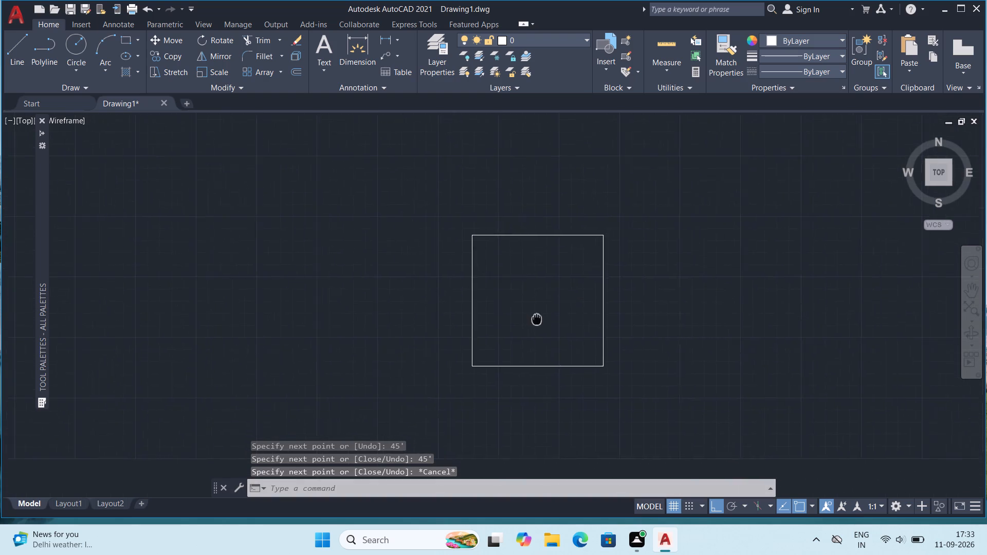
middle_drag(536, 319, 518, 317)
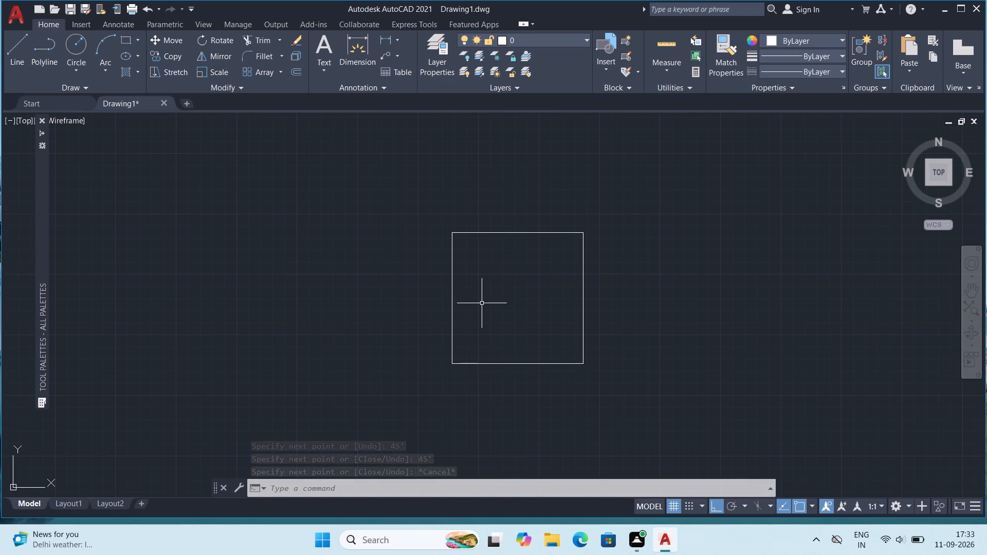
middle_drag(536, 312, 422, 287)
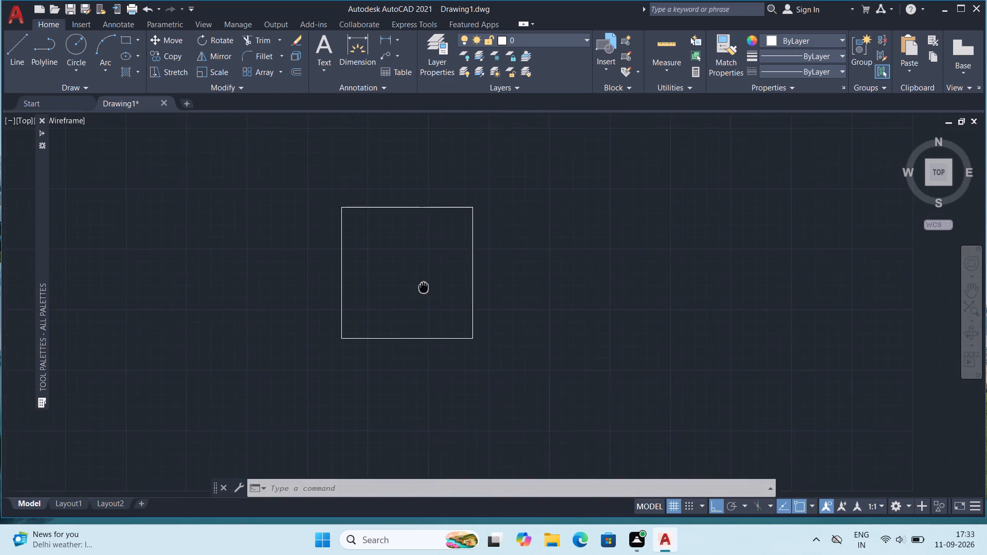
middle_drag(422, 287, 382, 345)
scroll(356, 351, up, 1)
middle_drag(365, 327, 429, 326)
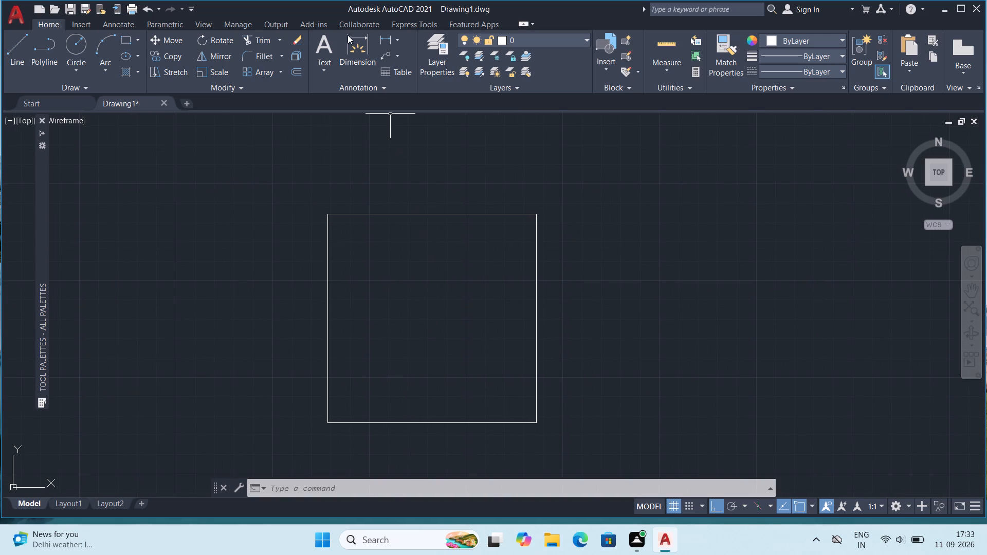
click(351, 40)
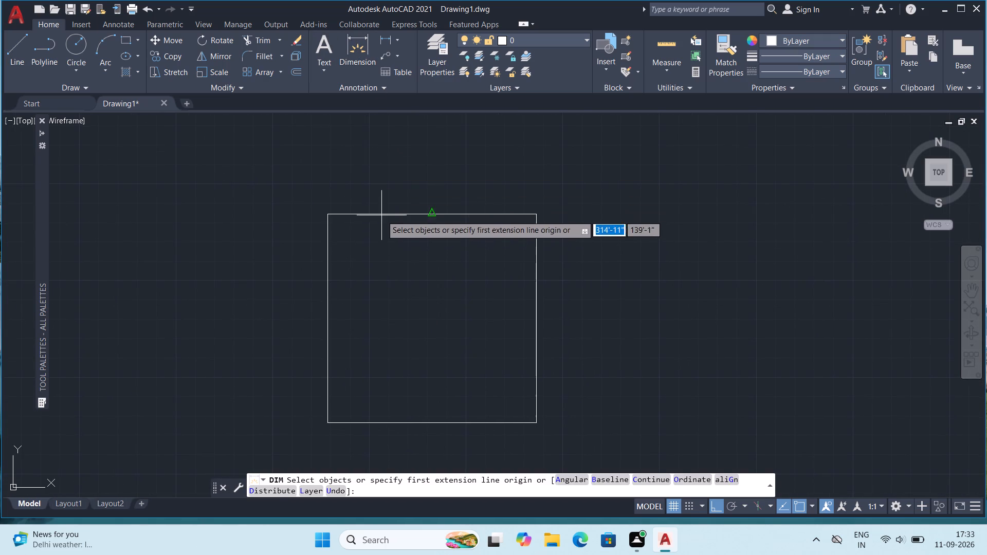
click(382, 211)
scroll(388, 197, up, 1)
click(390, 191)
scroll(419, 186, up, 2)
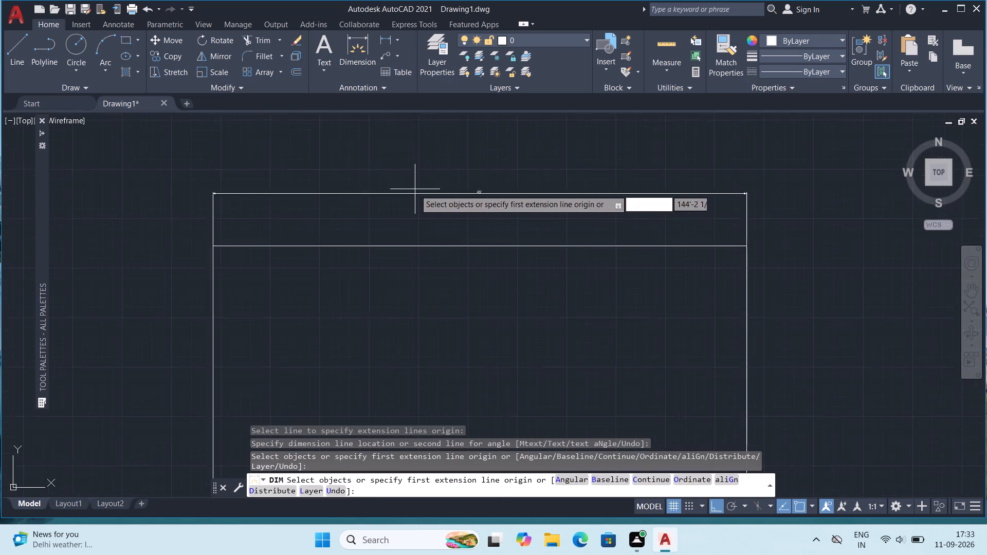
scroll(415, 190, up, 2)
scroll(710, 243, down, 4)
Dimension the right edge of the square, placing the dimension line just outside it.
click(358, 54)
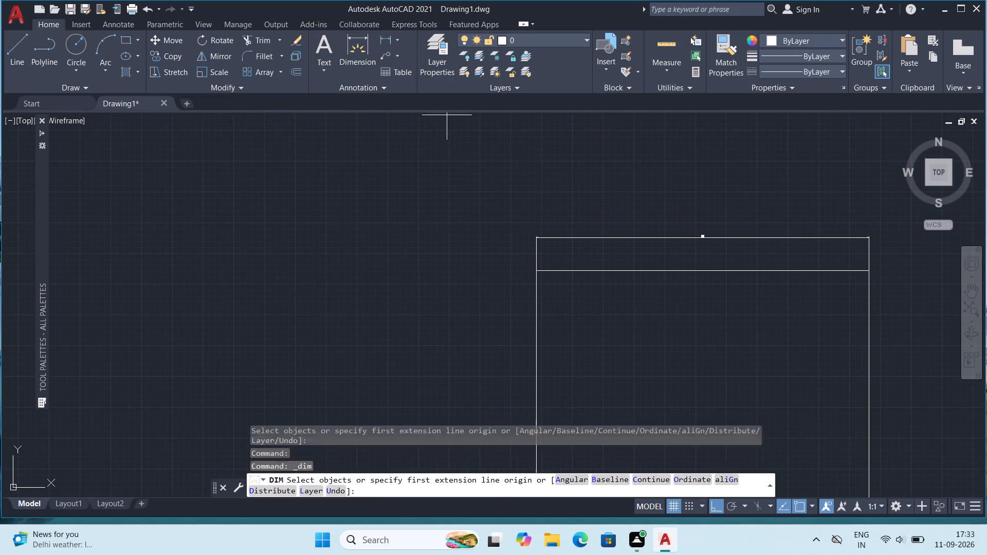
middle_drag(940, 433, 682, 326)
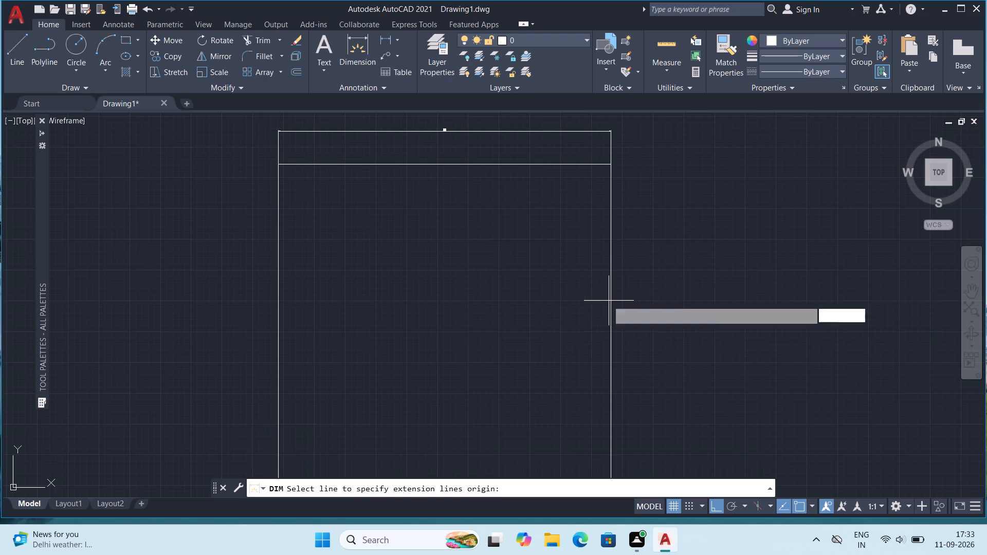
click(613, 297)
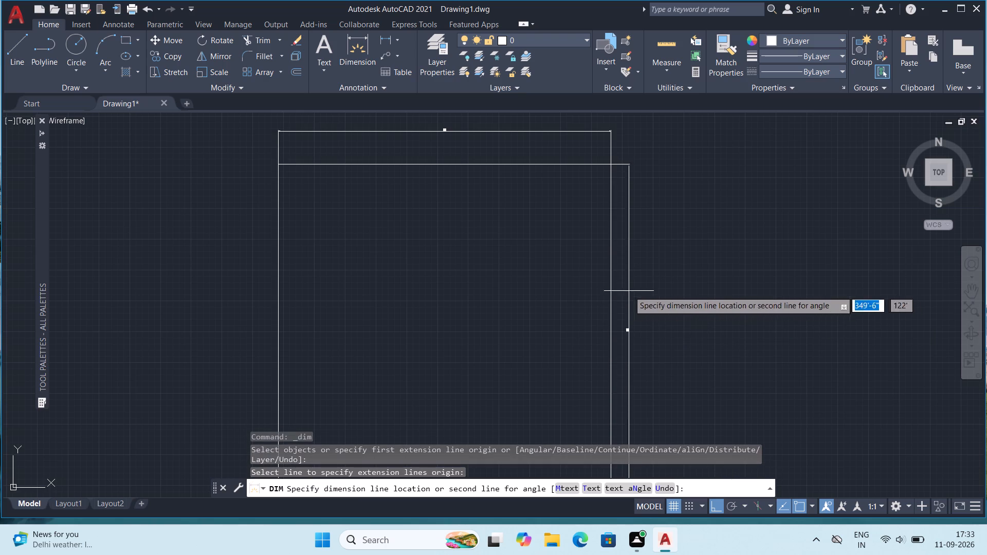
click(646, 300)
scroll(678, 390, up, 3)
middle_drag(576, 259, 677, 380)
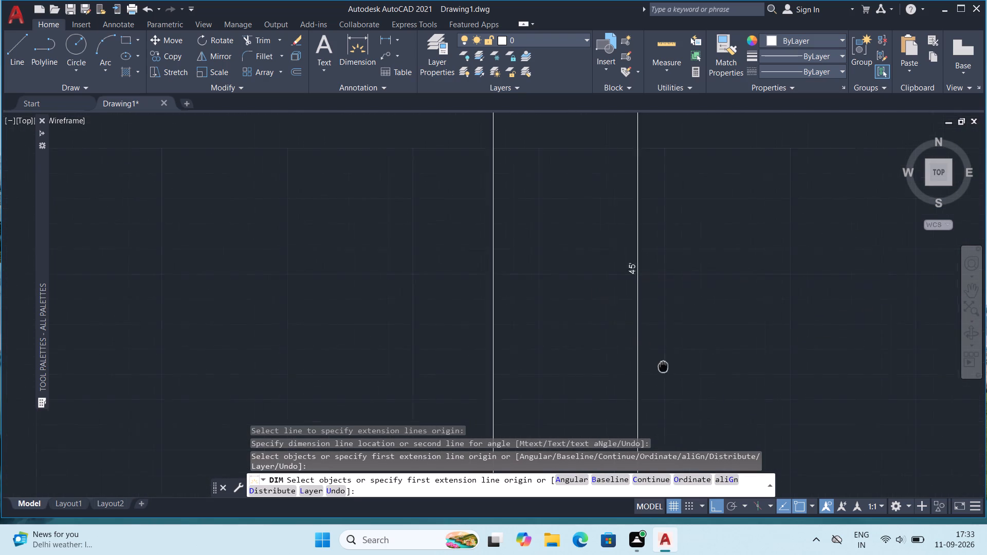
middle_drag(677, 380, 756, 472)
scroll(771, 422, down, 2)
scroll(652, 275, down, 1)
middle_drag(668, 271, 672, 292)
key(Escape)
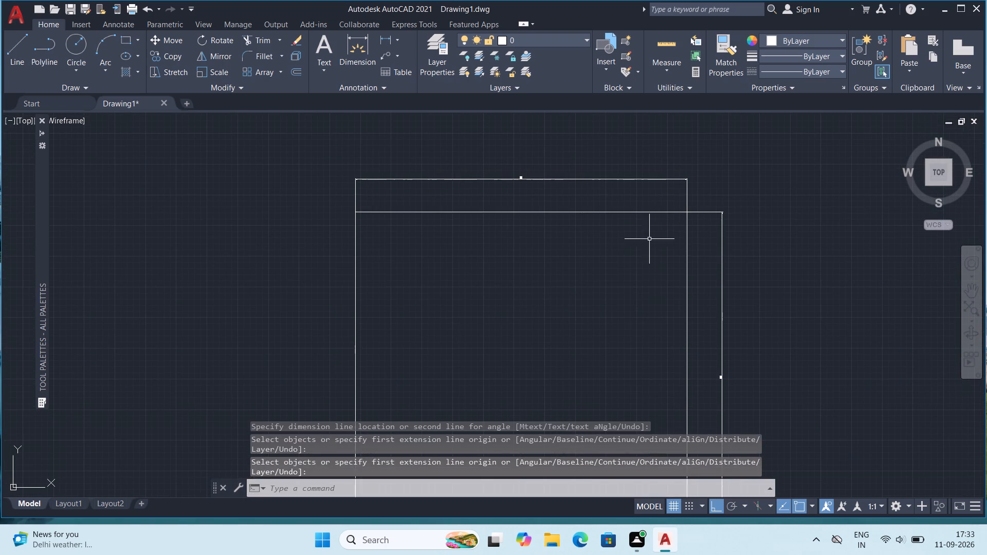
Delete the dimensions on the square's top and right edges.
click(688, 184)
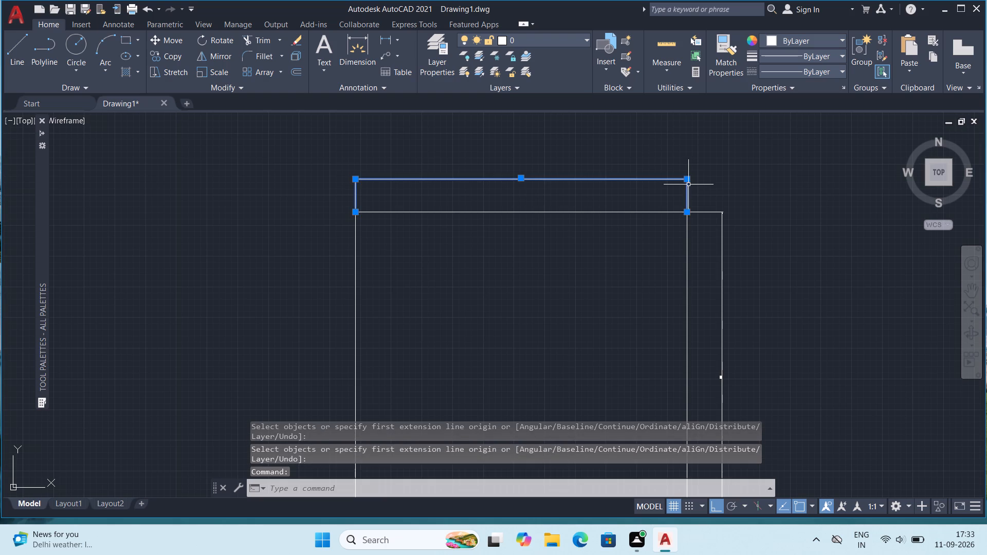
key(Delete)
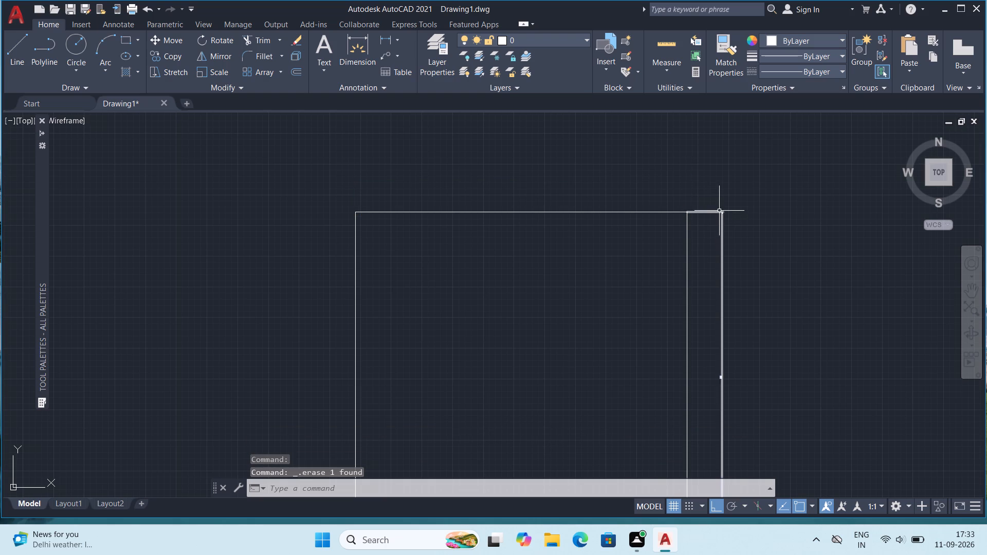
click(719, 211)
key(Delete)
Offset all four sides of the square inward by 9" to form the outer walls.
middle_drag(576, 285, 560, 218)
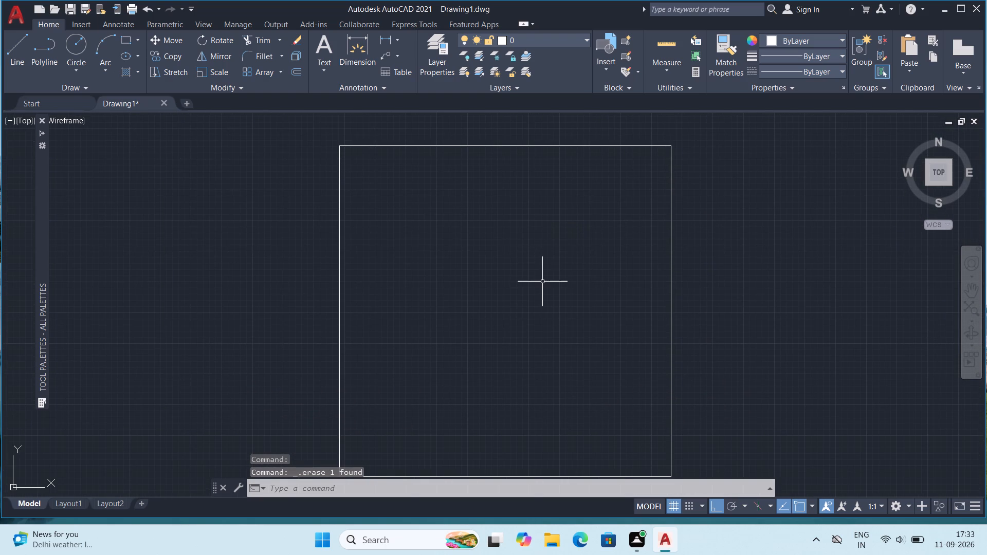
key(o)
key(Return)
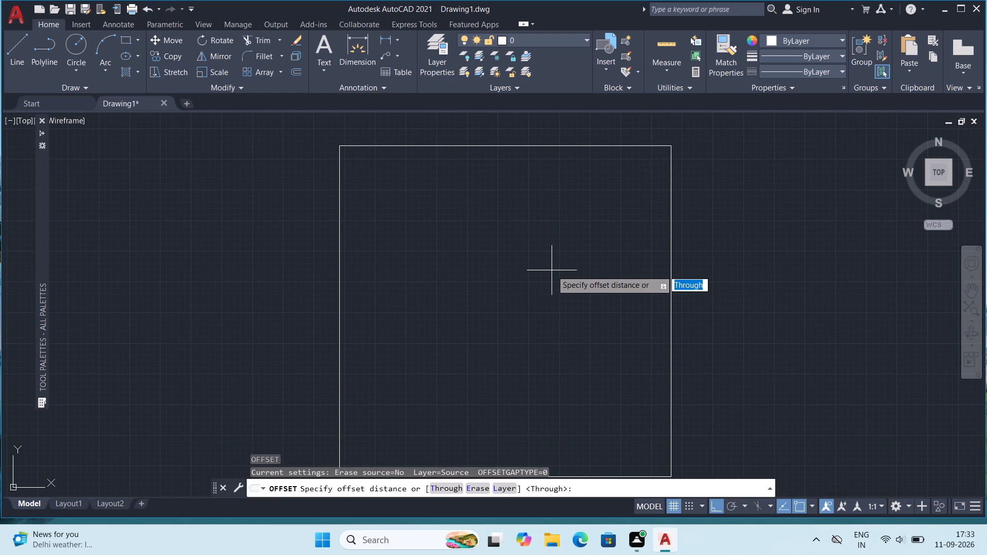
text(9")
key(Return)
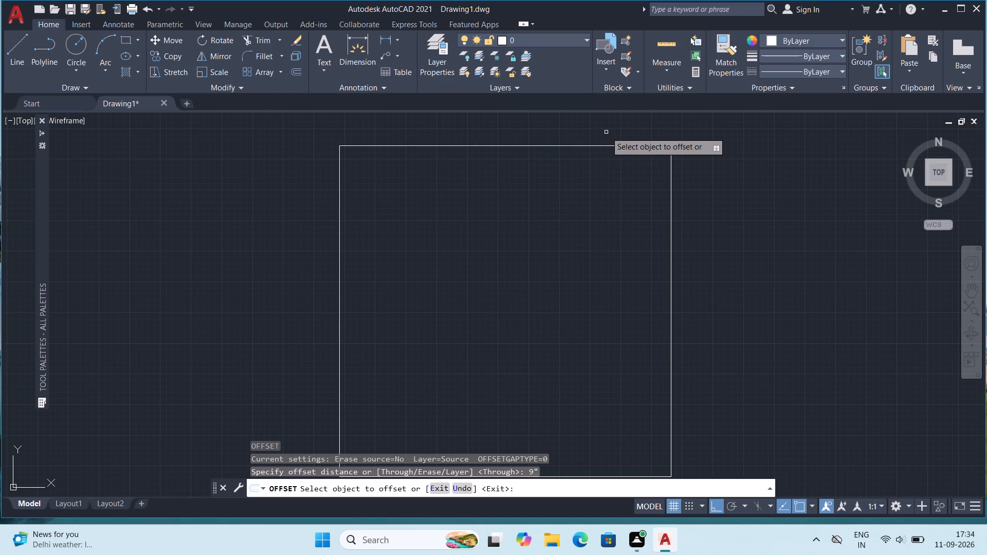
click(610, 144)
click(615, 179)
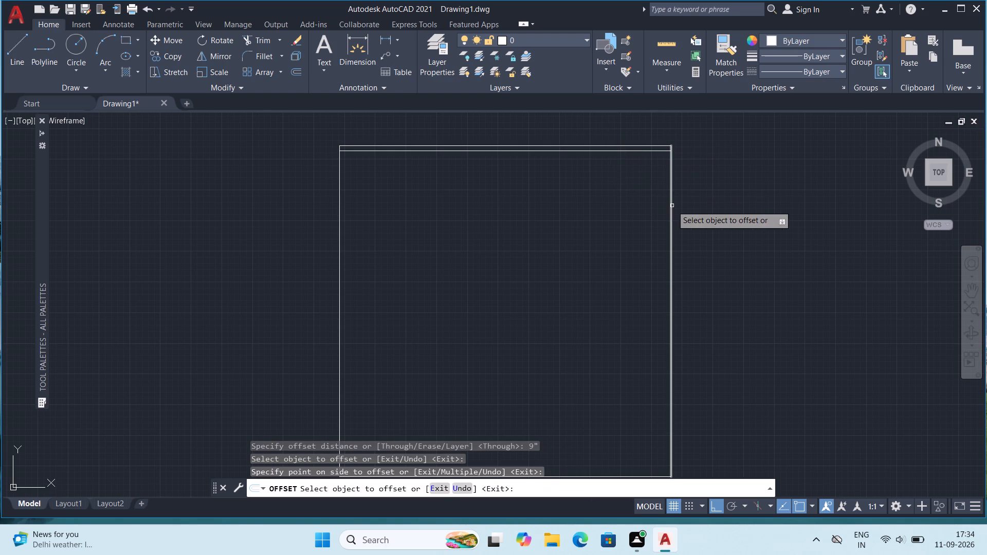
click(670, 208)
click(587, 231)
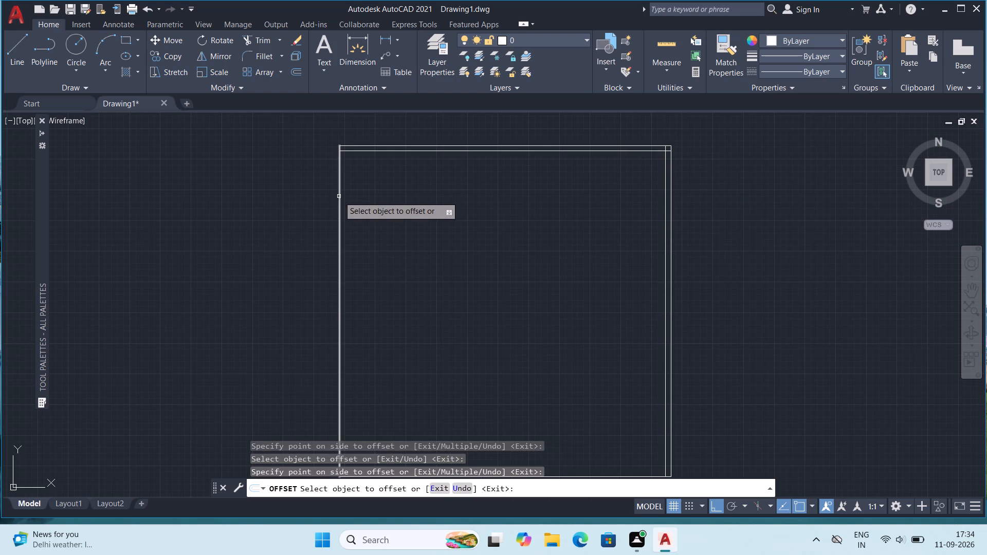
click(339, 195)
click(378, 208)
scroll(408, 265, down, 2)
middle_drag(430, 314, 459, 196)
scroll(454, 246, up, 1)
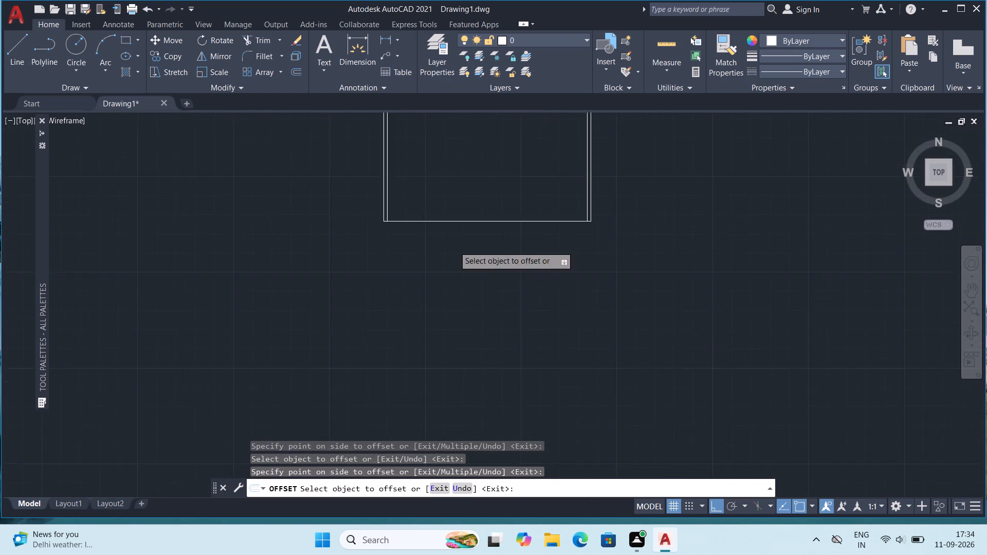
scroll(454, 246, up, 2)
middle_drag(473, 175, 478, 265)
click(474, 275)
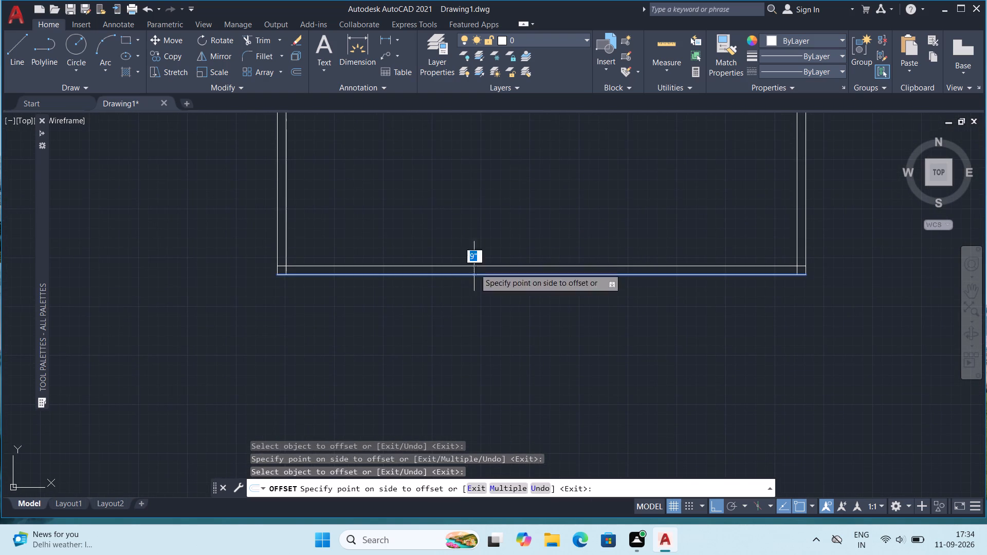
click(463, 223)
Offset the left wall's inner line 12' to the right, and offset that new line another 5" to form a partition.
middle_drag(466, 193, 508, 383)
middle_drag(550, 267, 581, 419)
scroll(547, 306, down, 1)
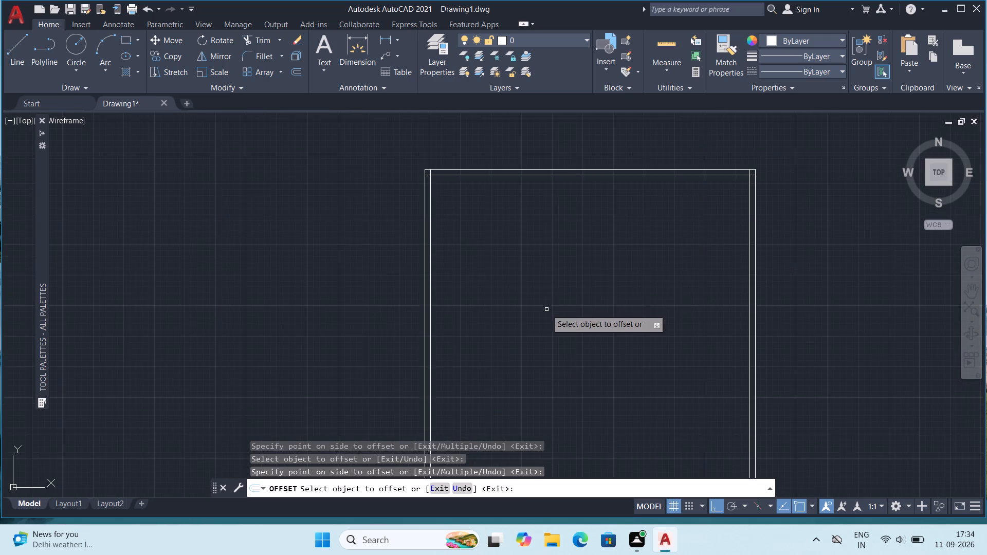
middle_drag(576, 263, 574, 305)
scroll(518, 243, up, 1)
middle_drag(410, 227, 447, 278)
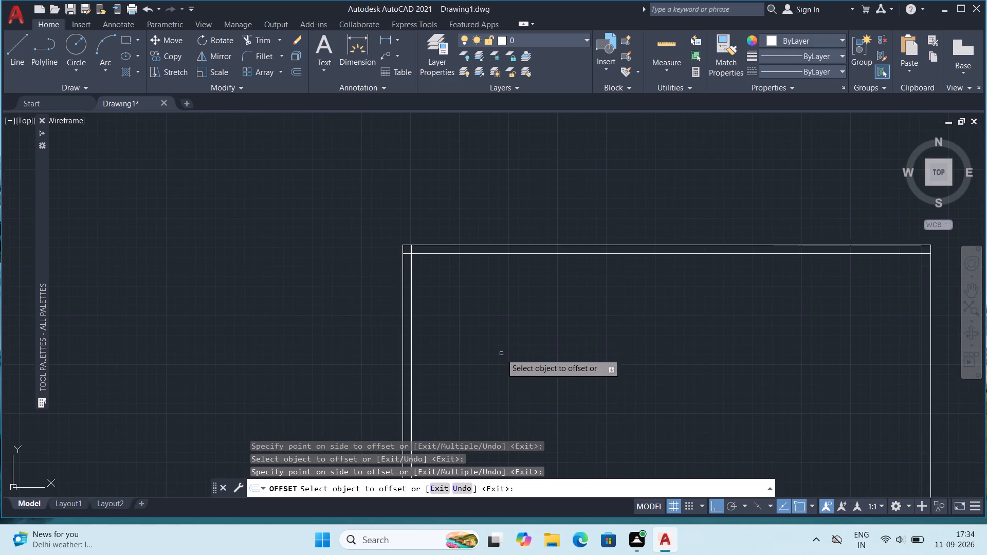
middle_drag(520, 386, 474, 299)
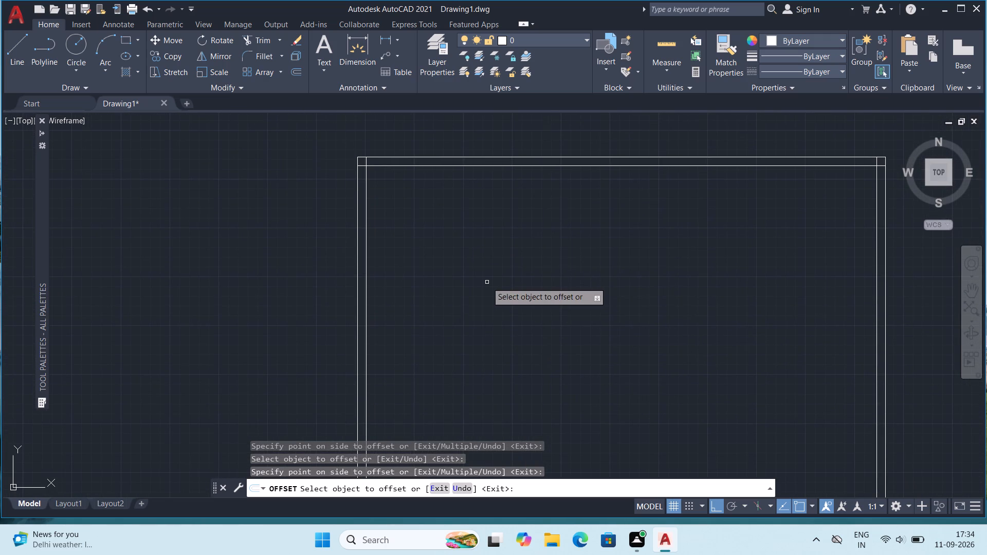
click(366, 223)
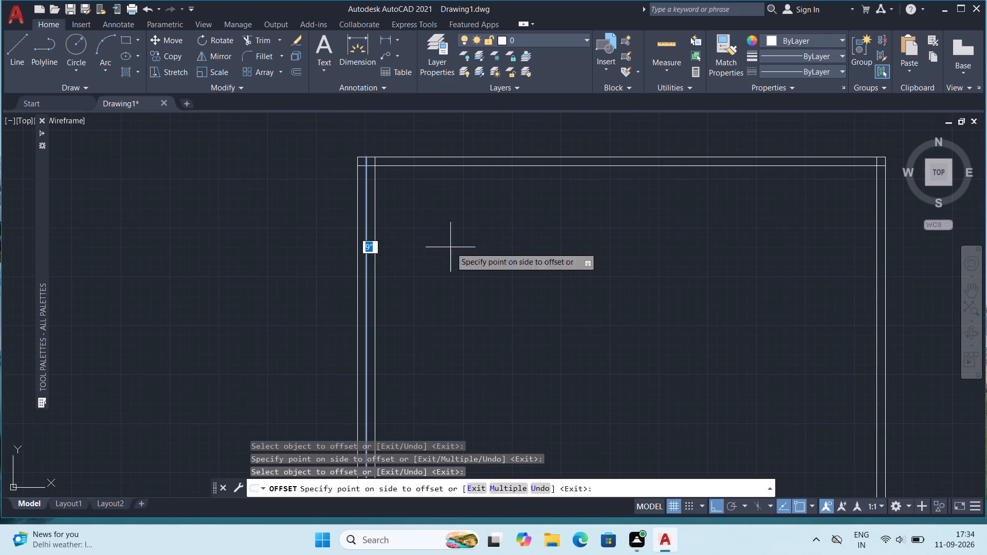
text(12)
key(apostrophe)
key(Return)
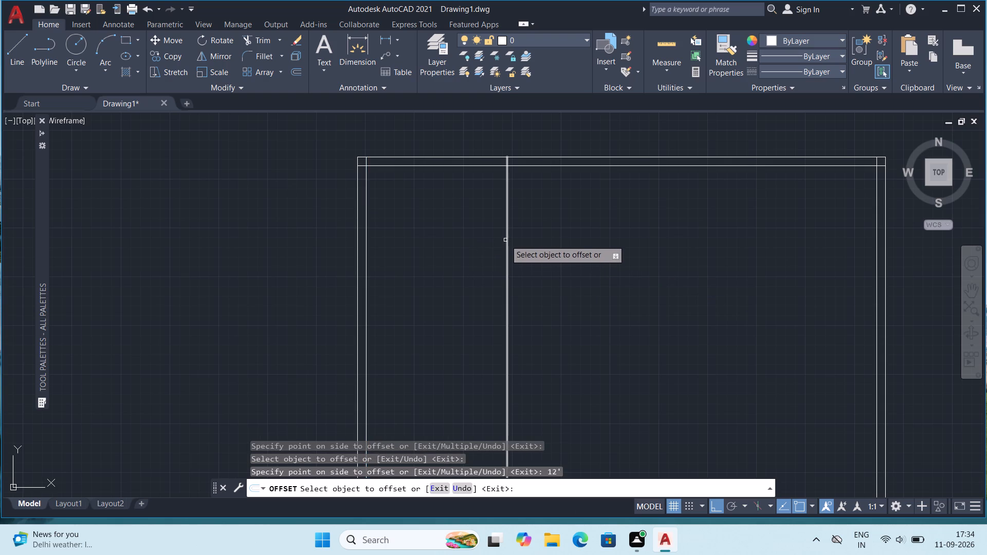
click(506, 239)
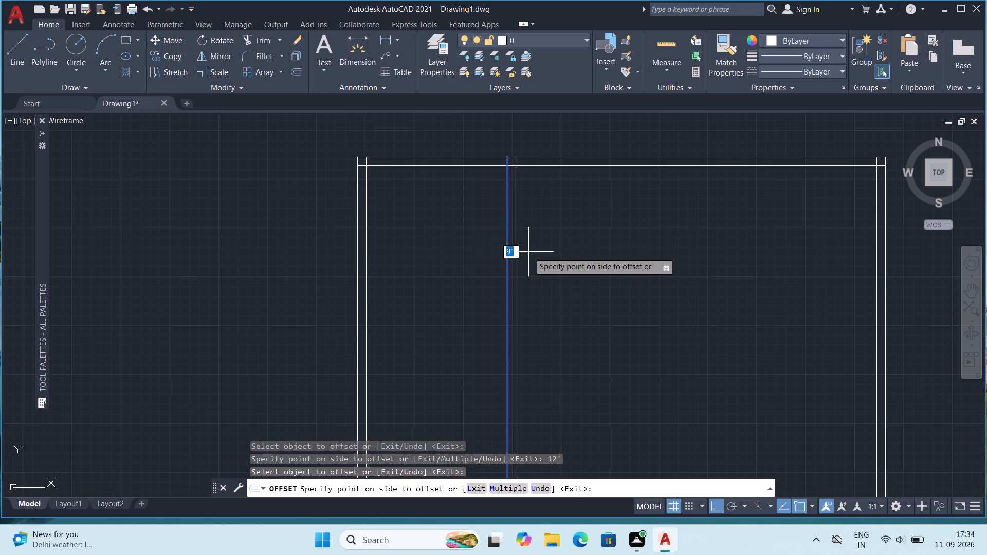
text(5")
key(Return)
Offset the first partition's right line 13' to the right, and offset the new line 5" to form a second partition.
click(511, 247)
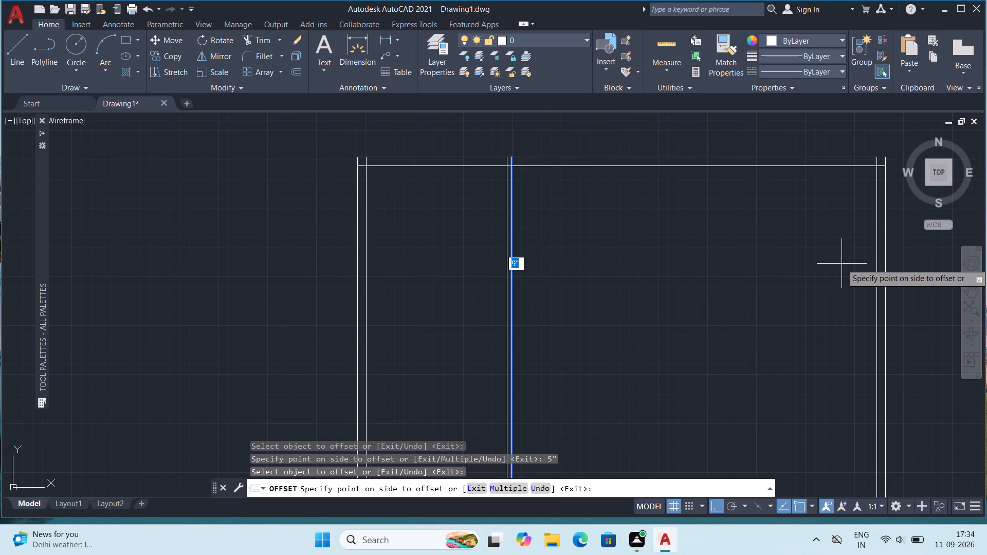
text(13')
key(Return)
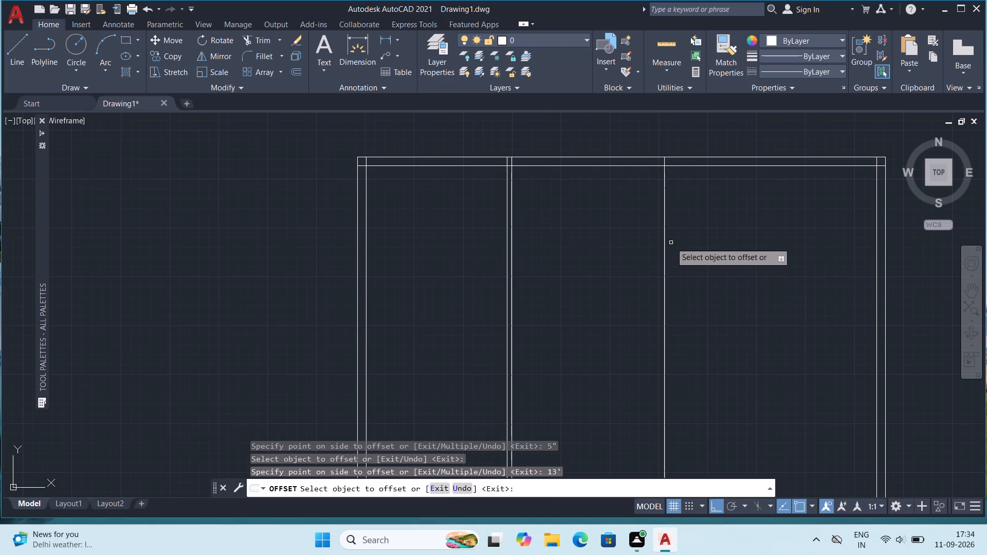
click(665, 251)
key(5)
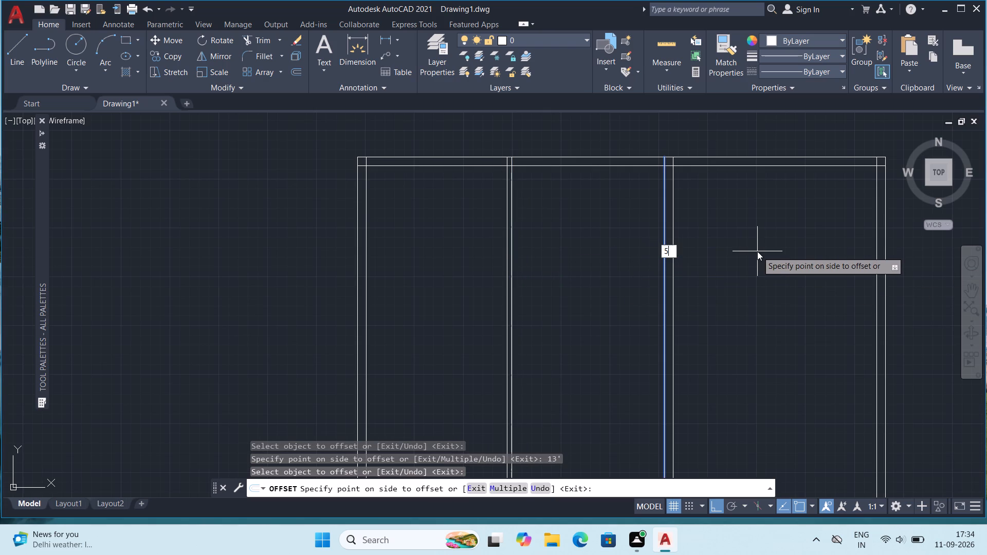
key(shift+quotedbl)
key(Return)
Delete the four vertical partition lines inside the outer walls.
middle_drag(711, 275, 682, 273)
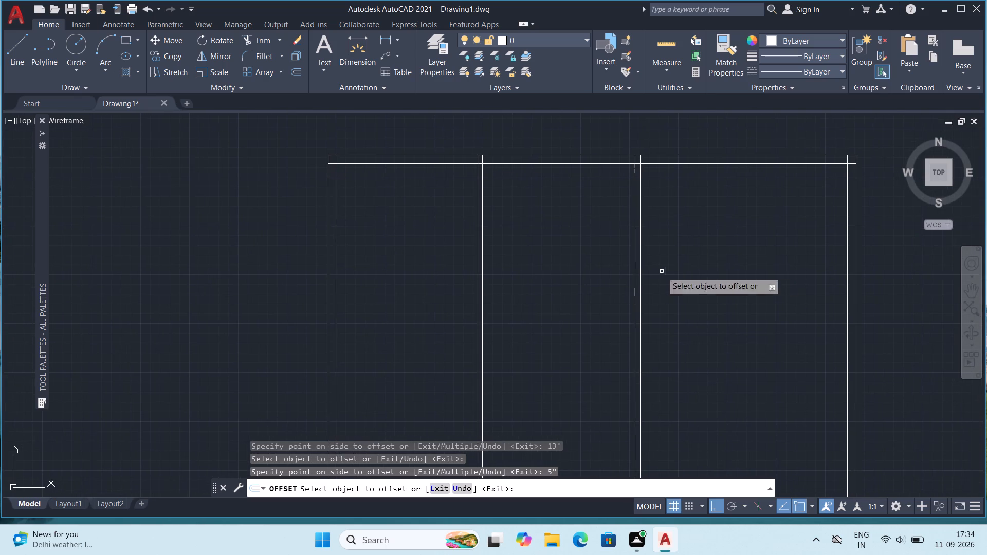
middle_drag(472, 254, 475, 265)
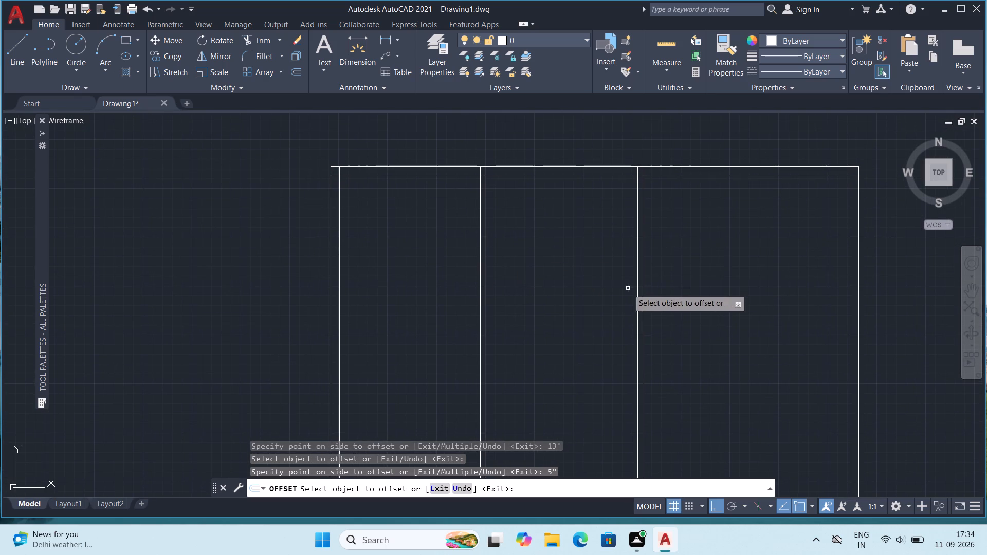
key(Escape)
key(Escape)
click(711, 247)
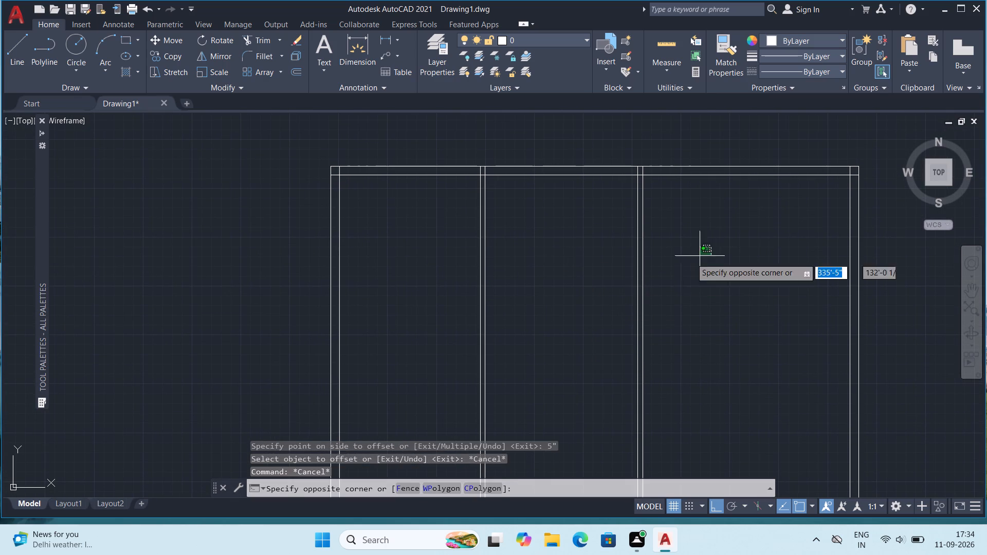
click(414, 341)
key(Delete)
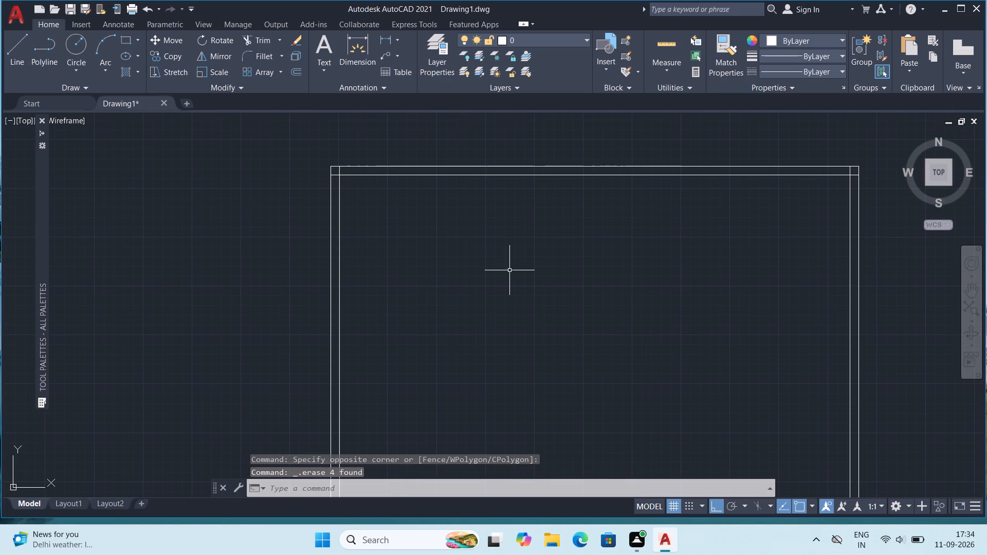
Offset the left wall's inner line 15' to the right, and offset that new line another 5" to form a vertical partition.
key(o)
key(Return)
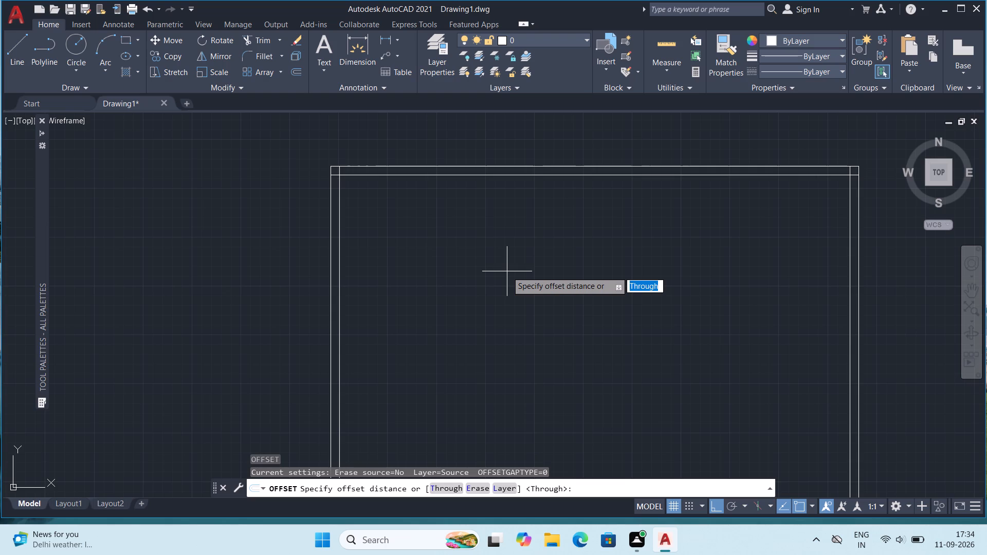
key(1)
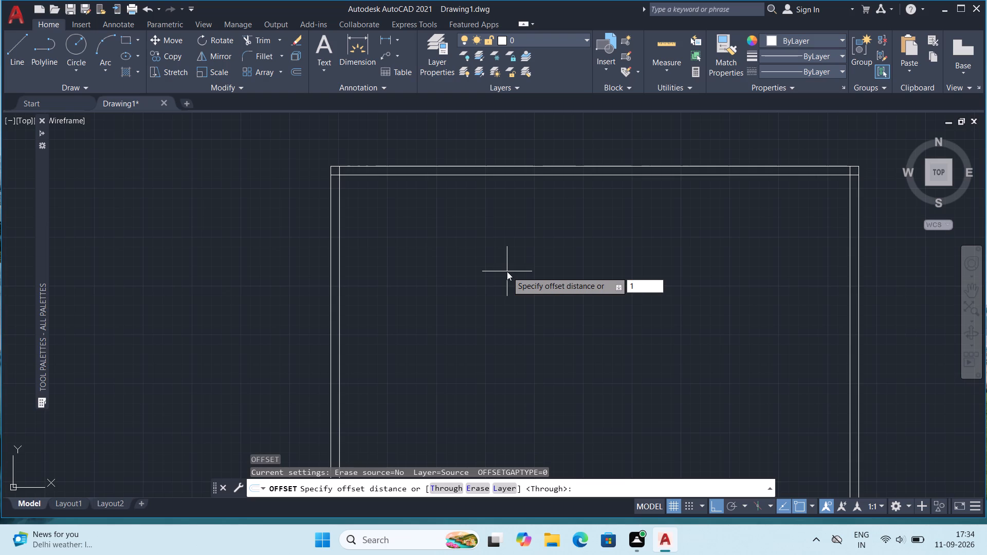
key(5)
key(apostrophe)
key(Return)
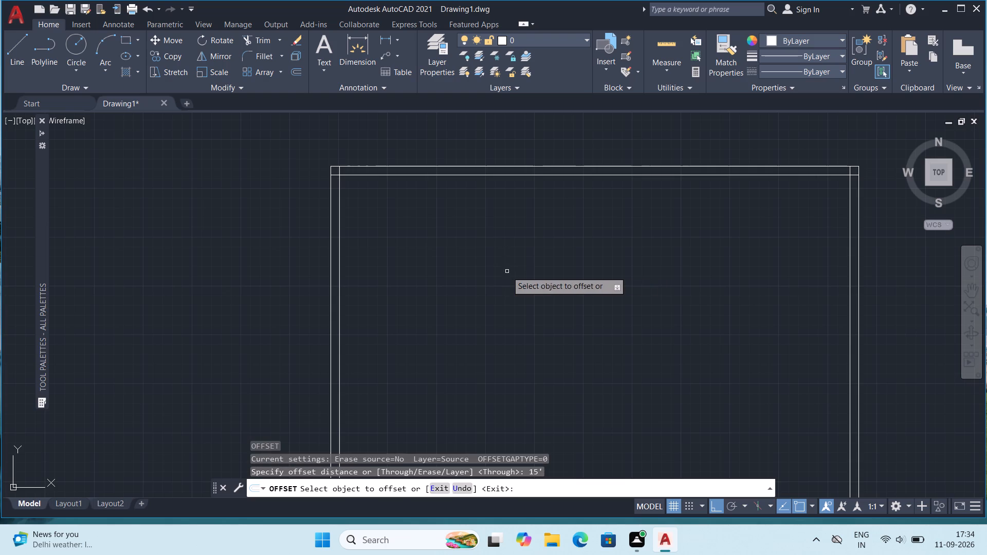
click(340, 227)
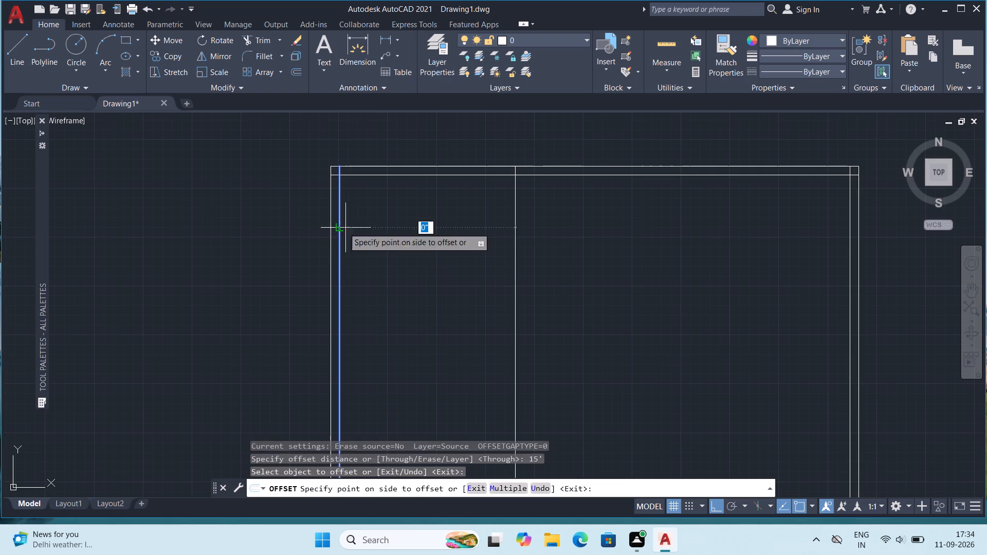
click(553, 247)
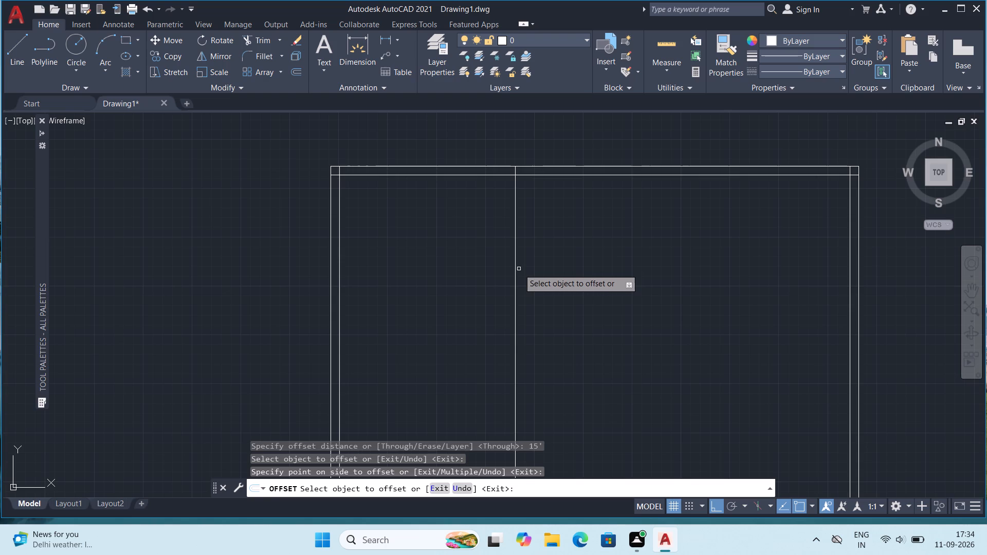
click(514, 271)
key(5)
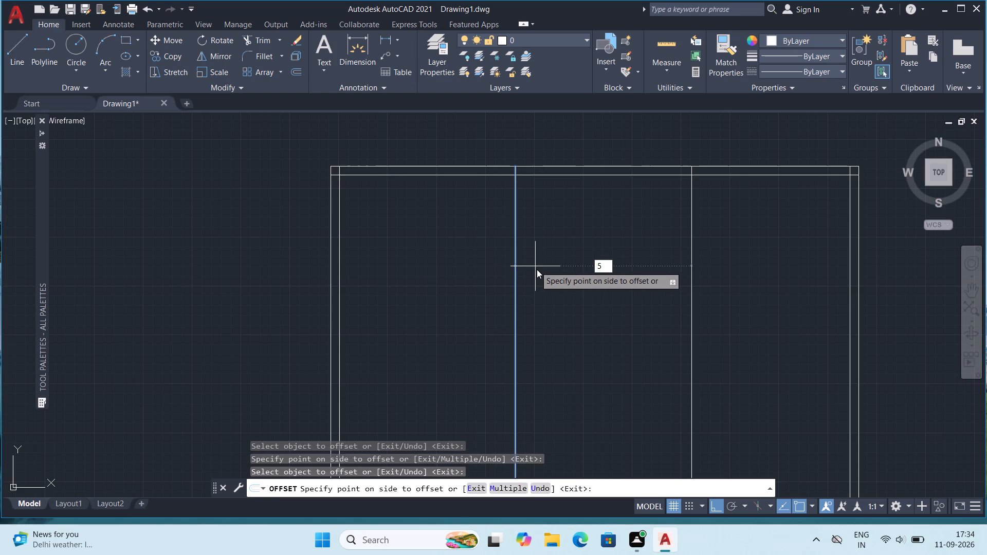
key(shift+quotedbl)
key(Return)
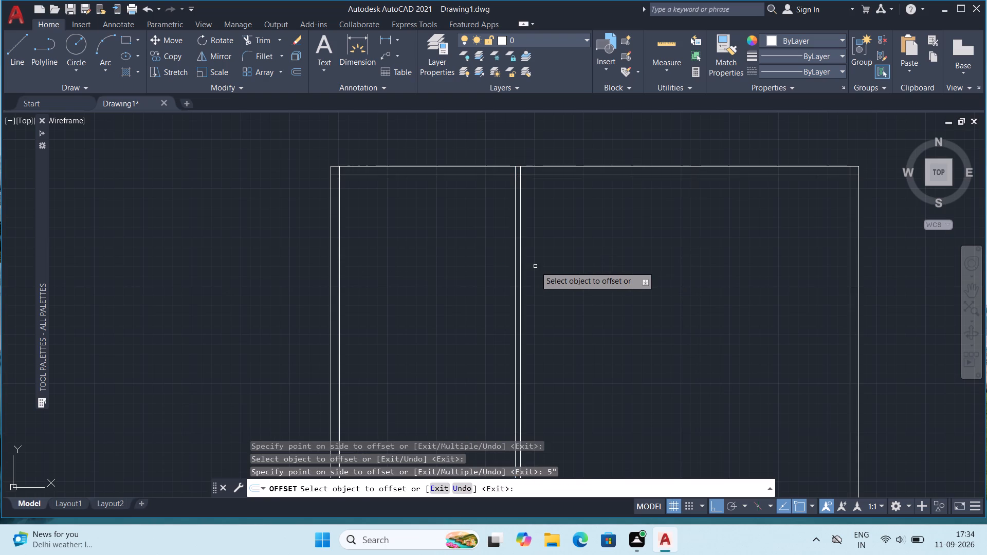
Offset the first vertical partition's right line 15' to the right, and offset the new line 5" to form a second partition.
click(520, 253)
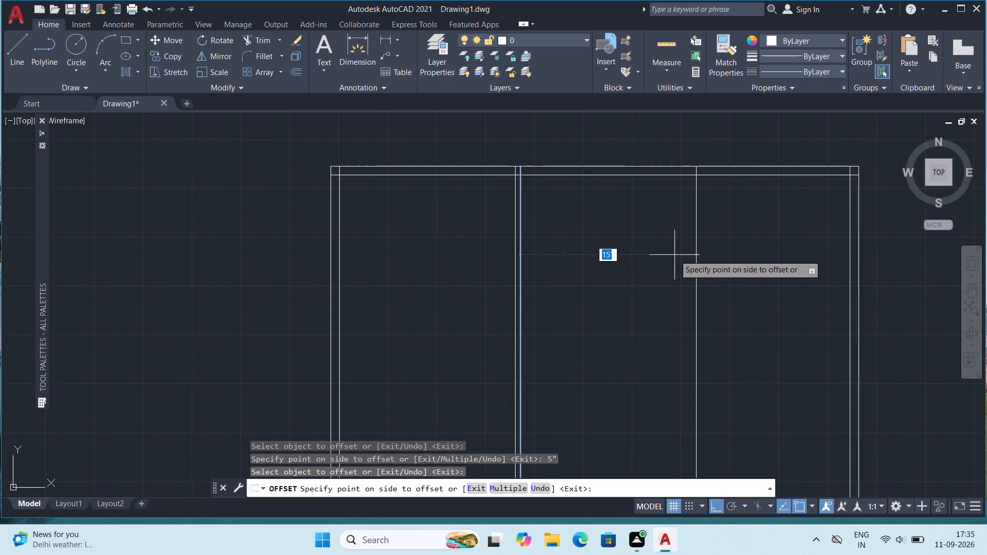
key(1)
key(5)
key(apostrophe)
key(Return)
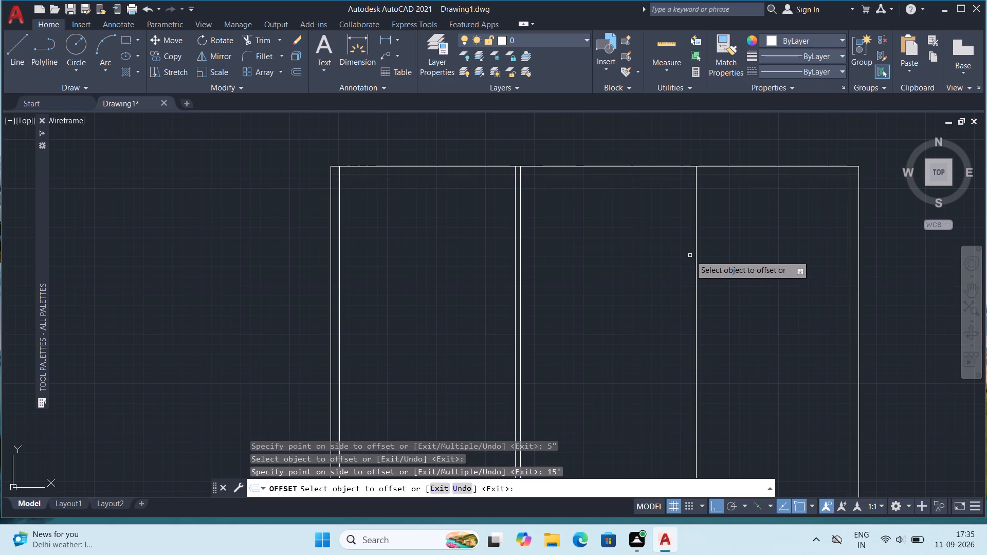
drag(695, 246, 700, 247)
text(5")
key(Return)
Offset the top wall's inner line 13' downward, and offset the new line another 5" to form a horizontal partition.
middle_drag(737, 270, 723, 285)
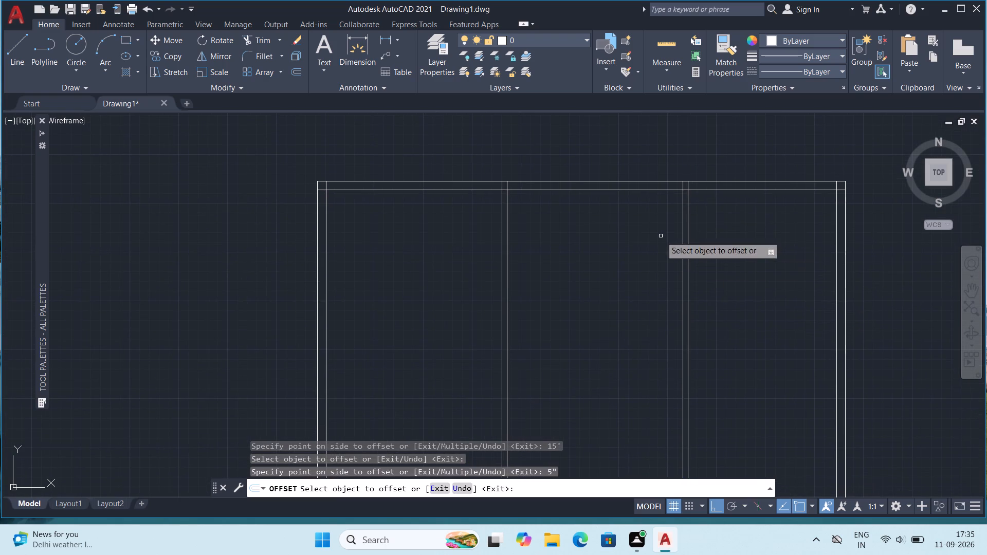
click(638, 188)
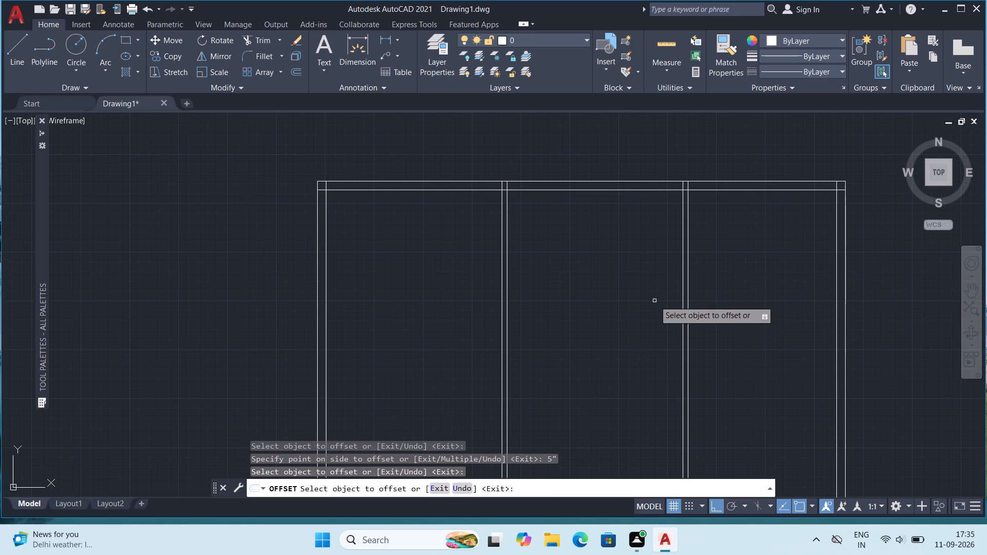
click(641, 190)
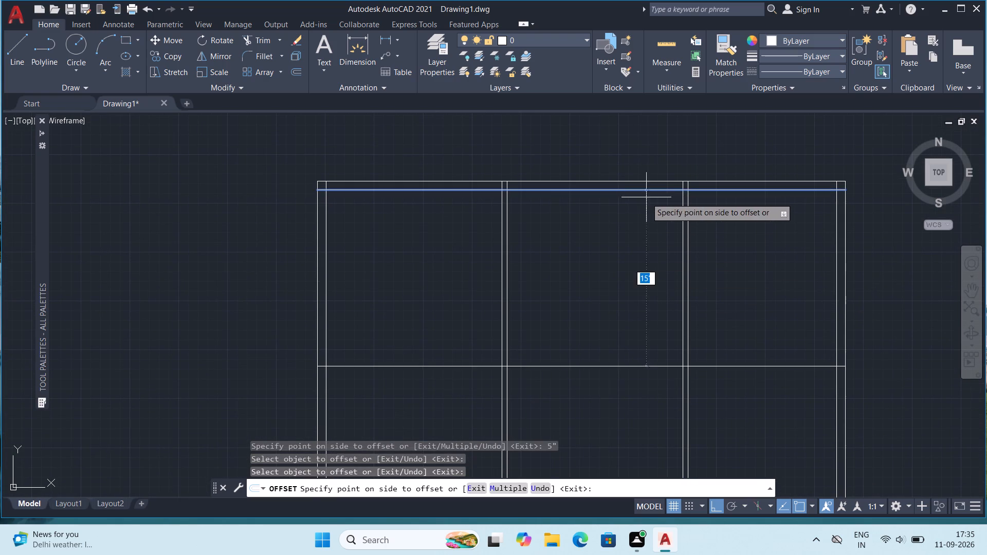
text(13')
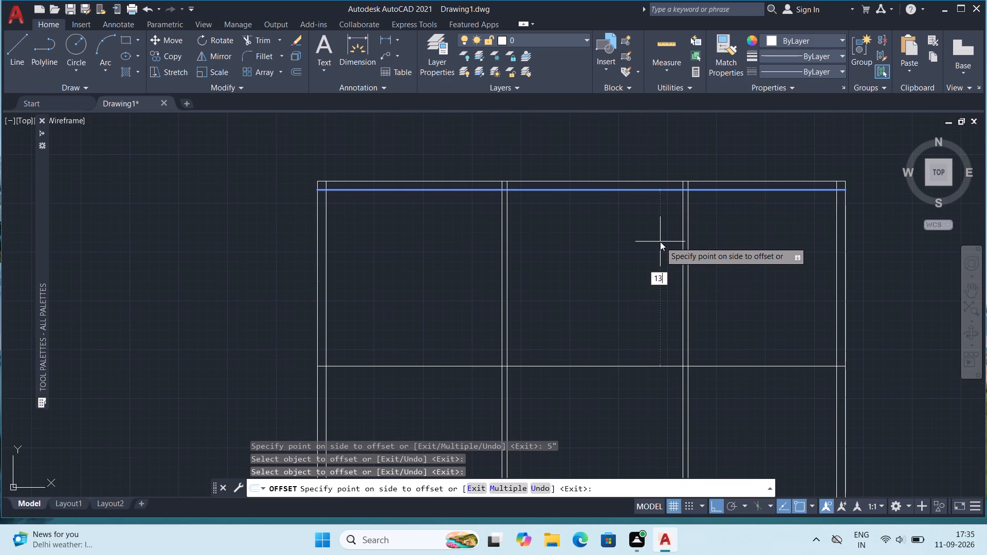
key(Return)
scroll(658, 233, down, 2)
scroll(608, 270, up, 1)
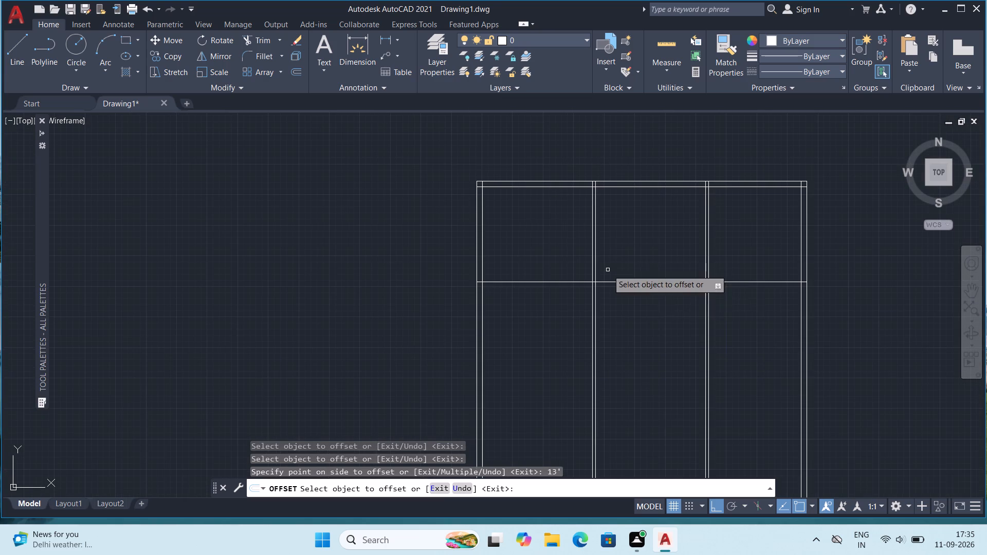
click(632, 280)
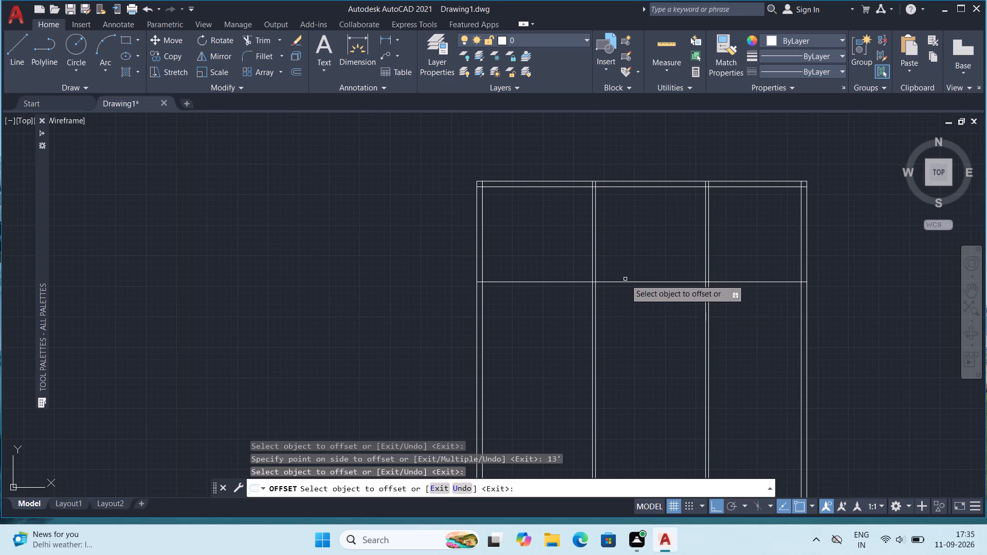
click(626, 282)
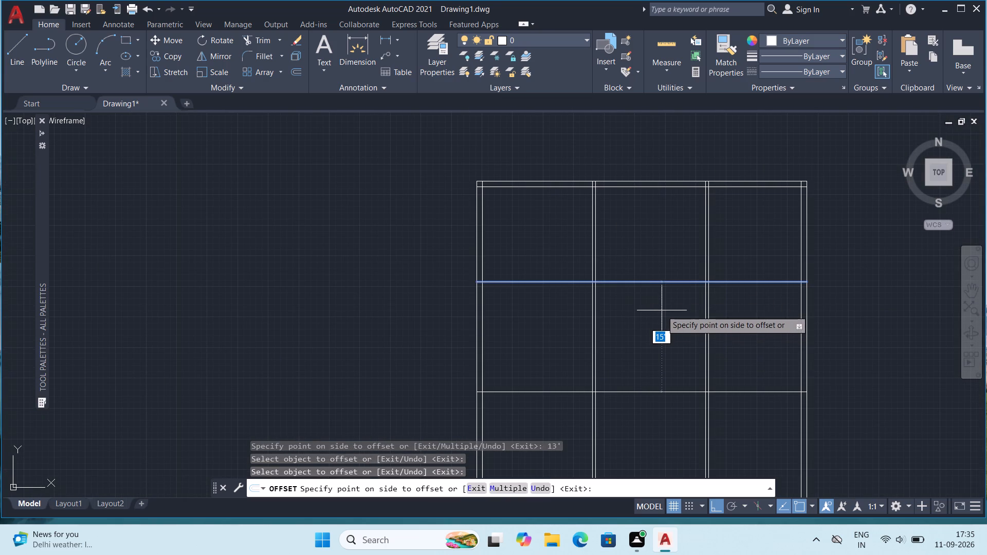
key(5)
key(shift+quotedbl)
key(Return)
Offset the horizontal partition's lower line 4'6" downward, and offset the new line 5" to form a second horizontal partition.
middle_drag(649, 317, 595, 303)
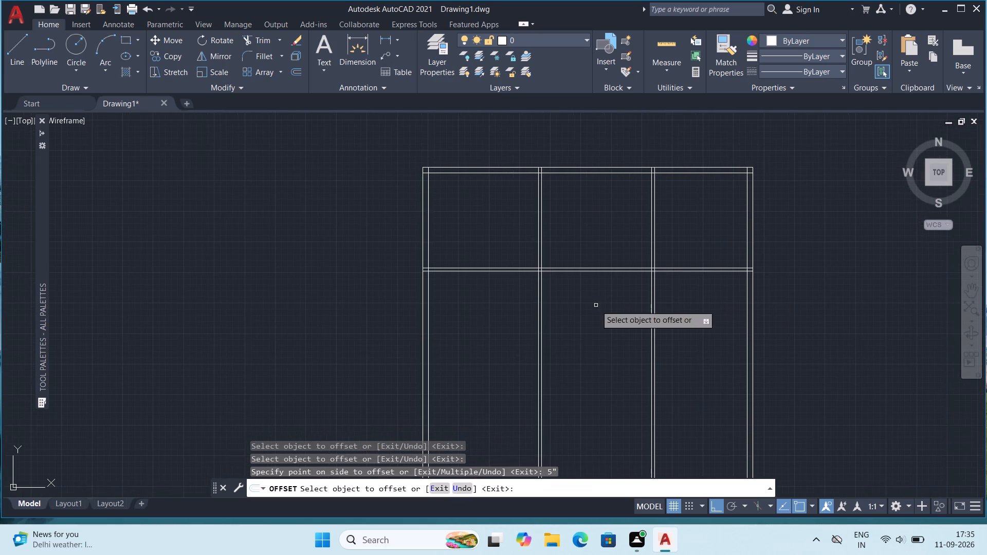
middle_drag(701, 304, 677, 271)
middle_drag(579, 333, 584, 312)
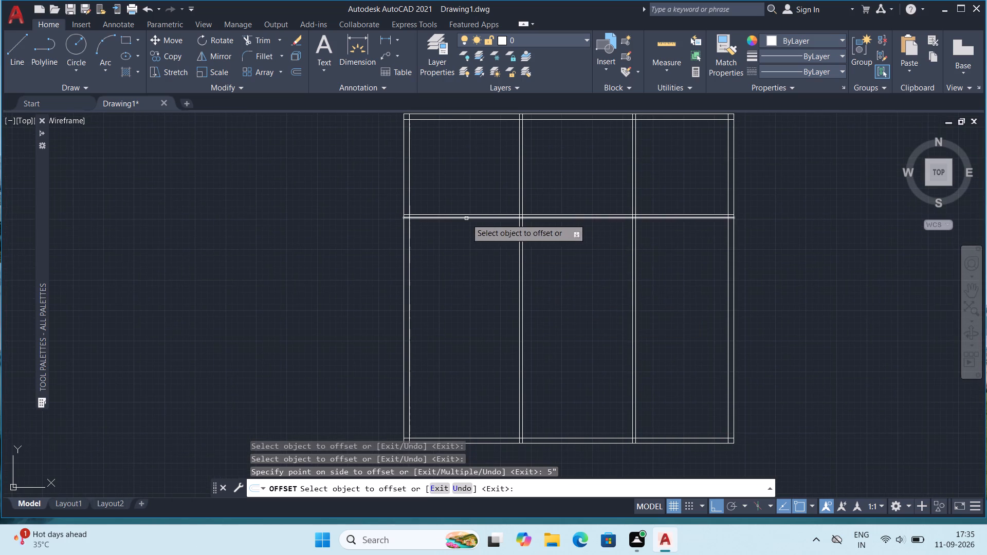
click(469, 216)
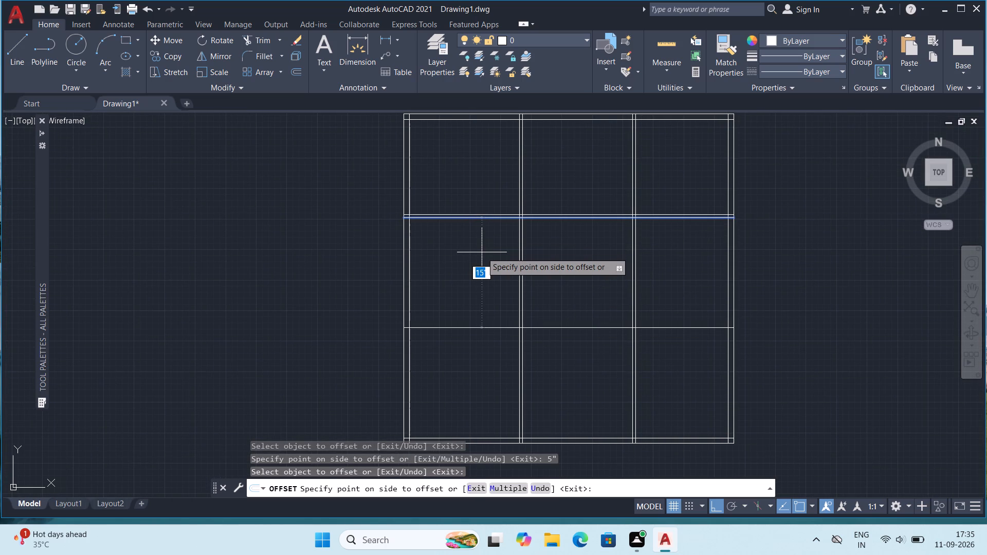
text(4'6")
key(Return)
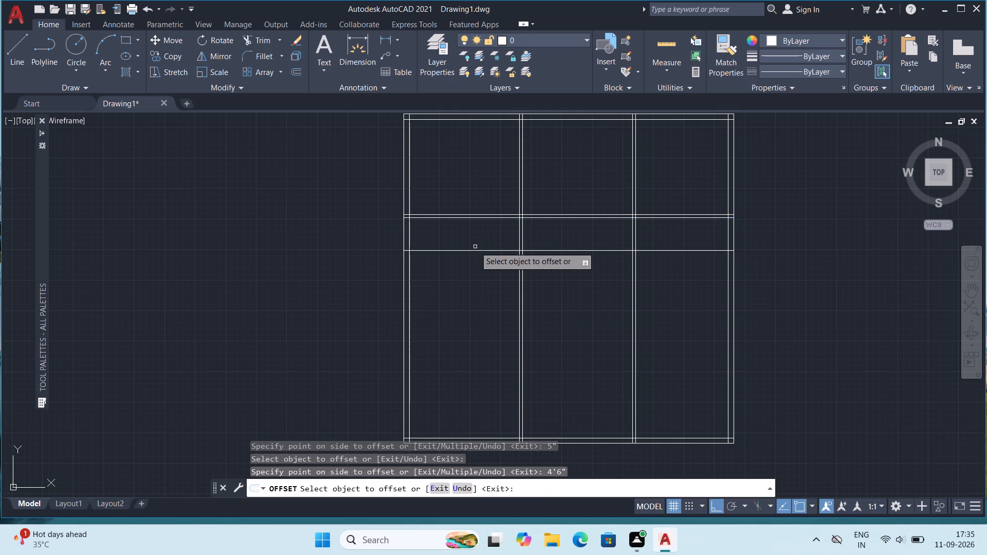
click(475, 250)
key(5)
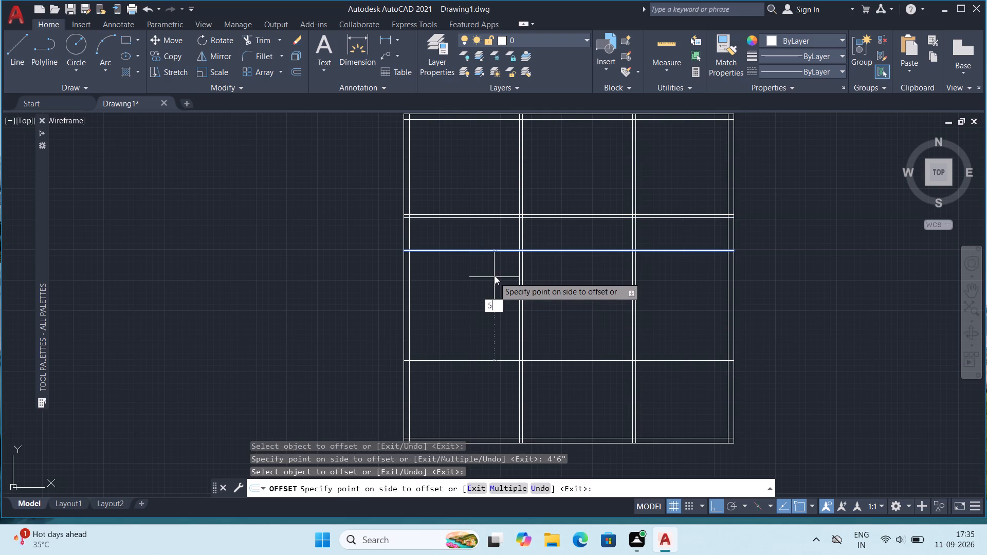
key(shift+quotedbl)
key(Return)
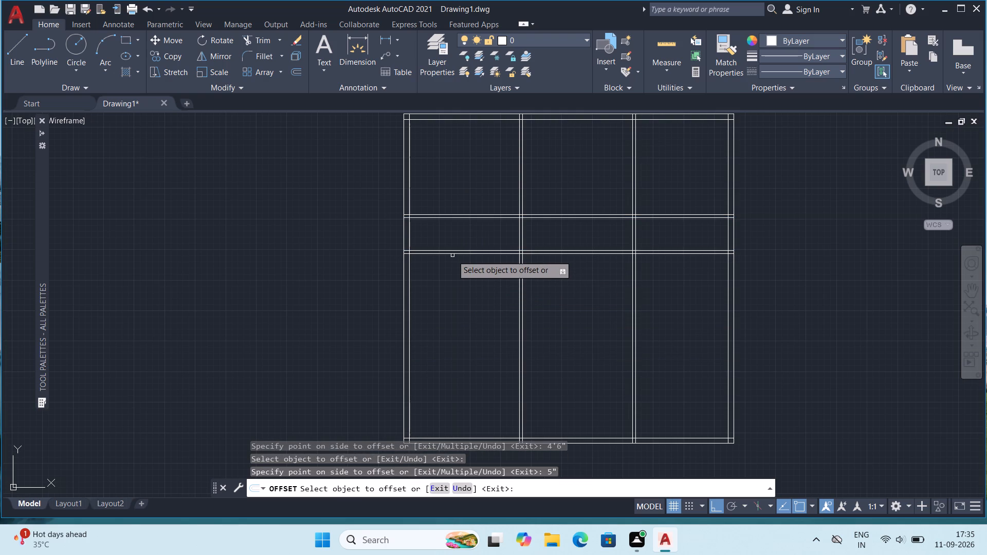
Offset the second horizontal partition's lower line downward.
click(452, 253)
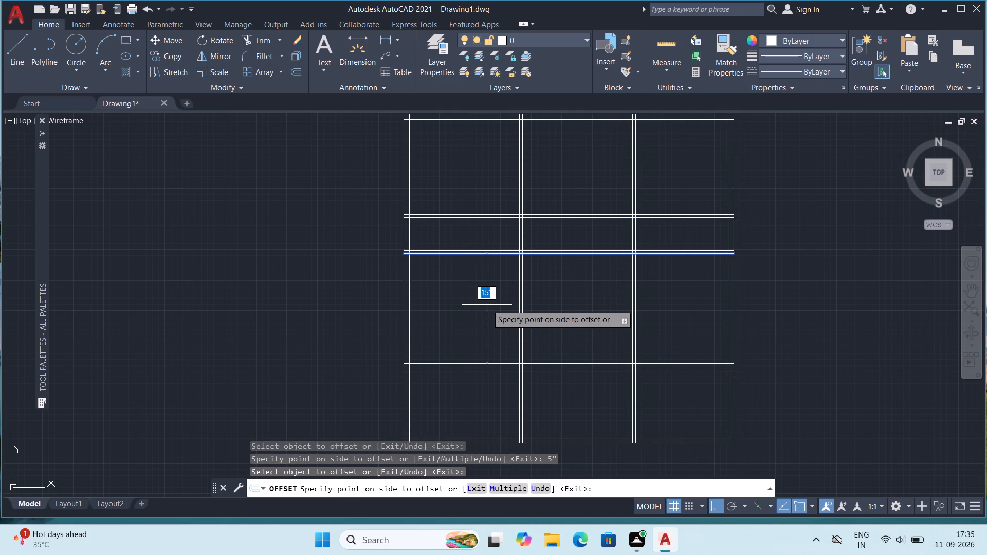
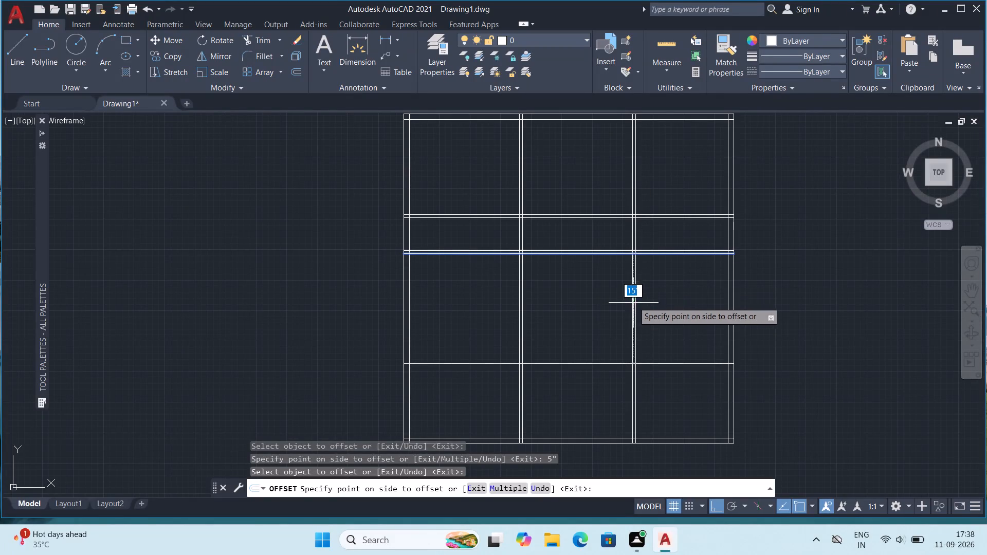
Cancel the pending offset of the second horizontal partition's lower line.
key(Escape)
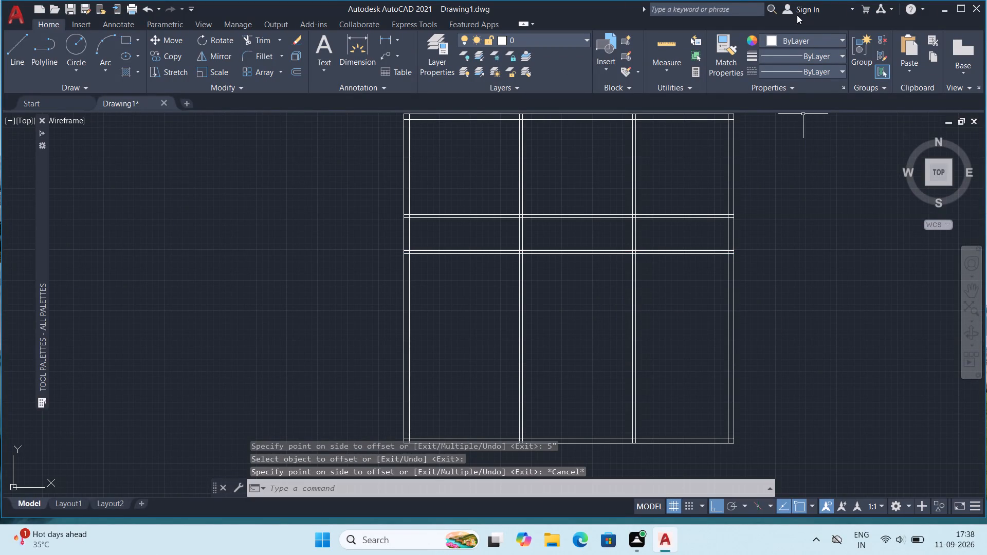
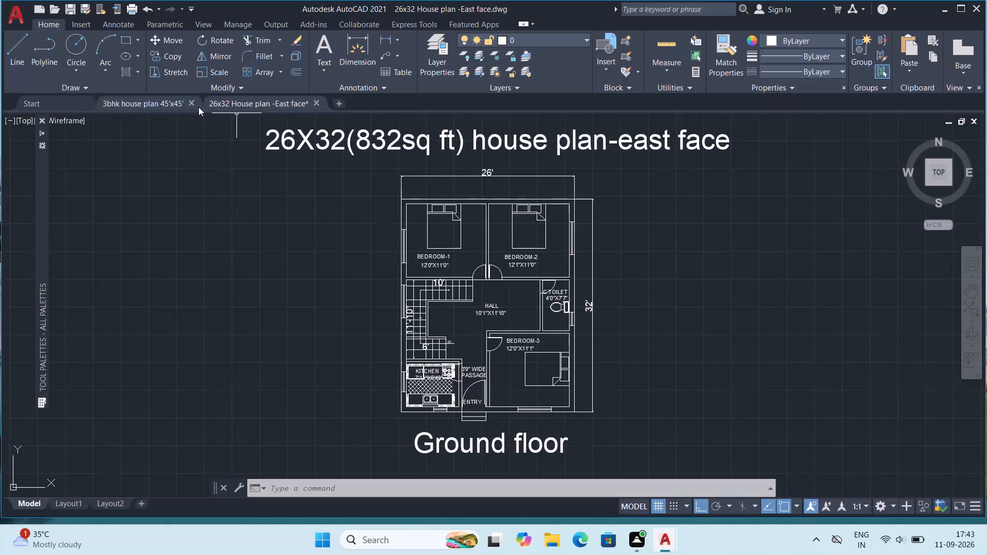
Switch to the 3bhk house plan 45'x45' drawing.
click(168, 108)
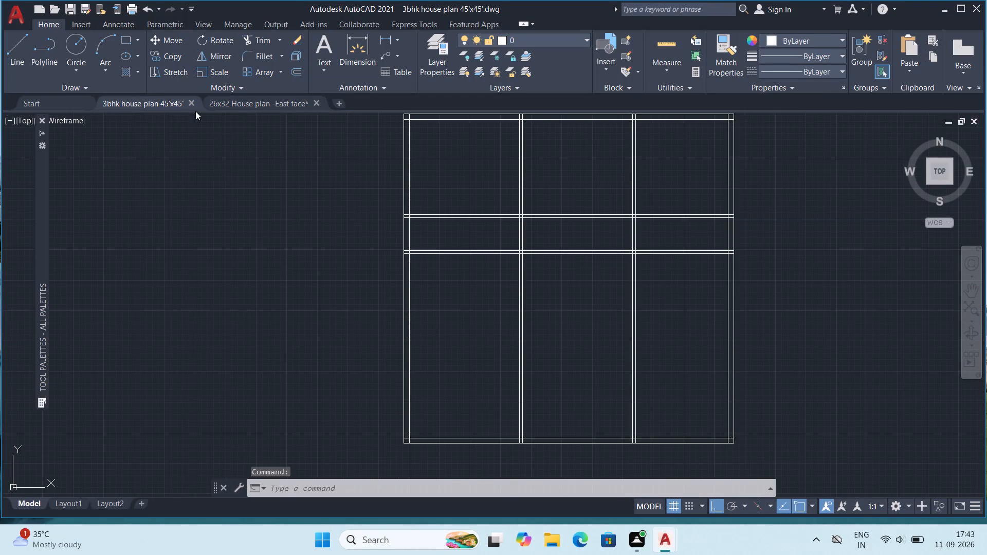
Offset the second horizontal partition's lower line 4'6" downward, and the new line another 5", to form a third horizontal partition.
scroll(574, 234, down, 1)
middle_drag(625, 233, 497, 253)
scroll(457, 257, up, 2)
middle_drag(307, 302, 405, 301)
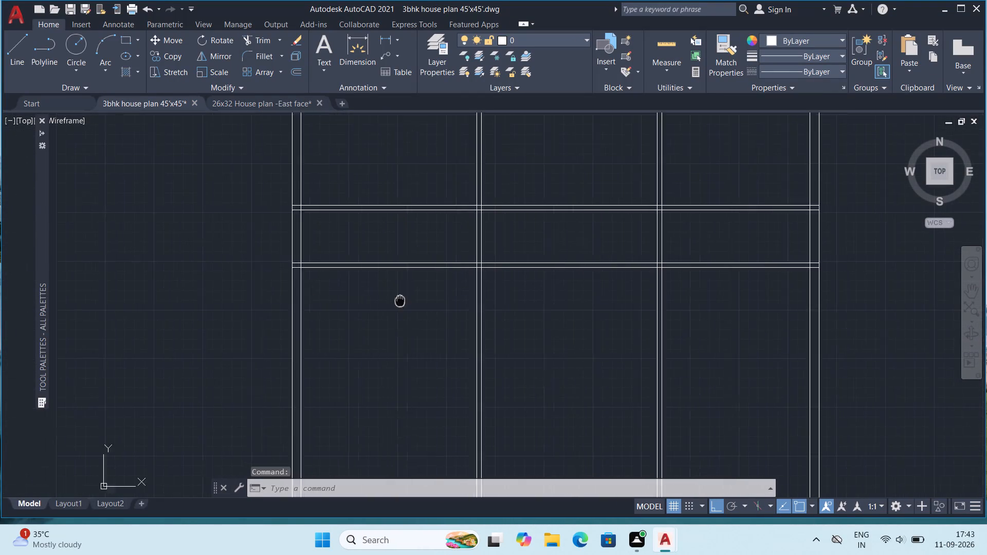
middle_drag(405, 301, 435, 300)
key(o)
key(Return)
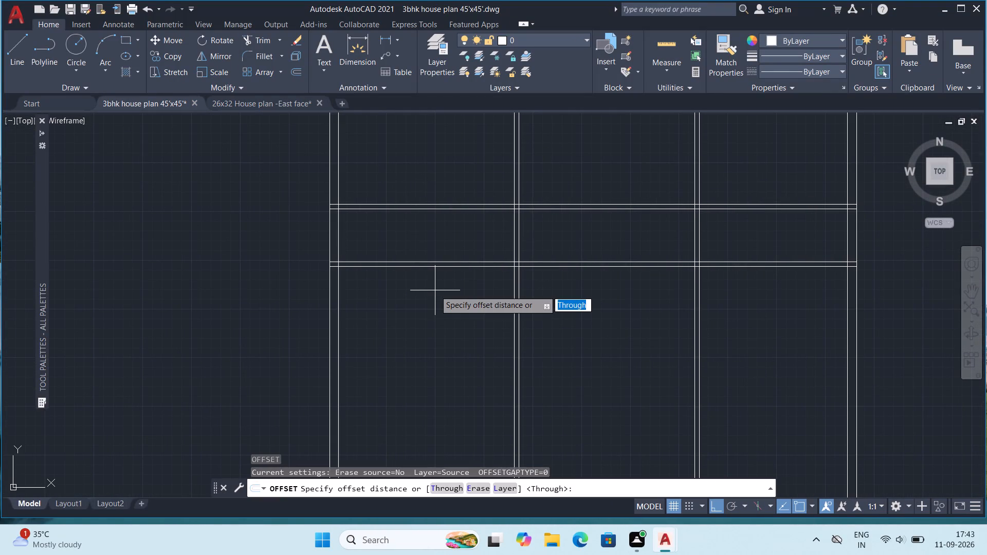
text(4'6")
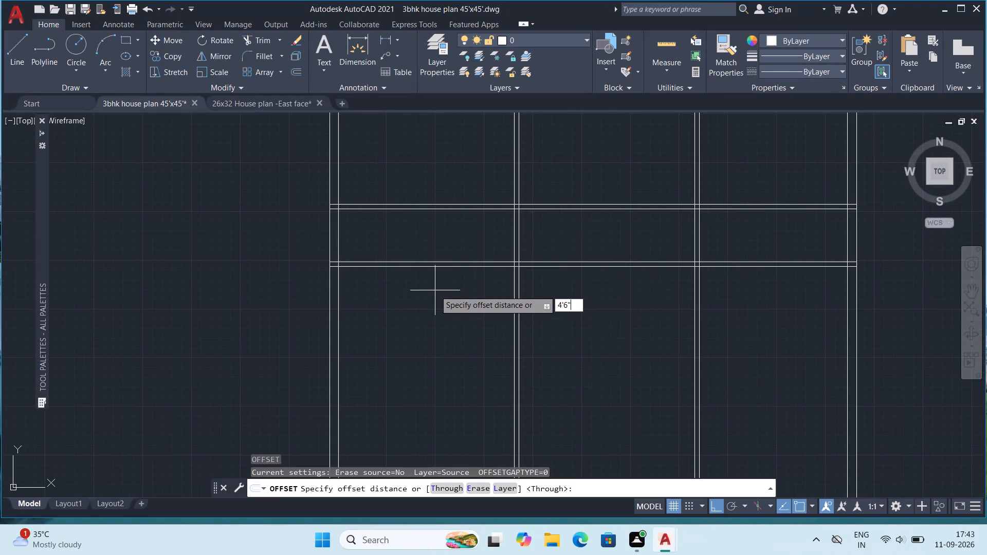
key(Return)
click(474, 266)
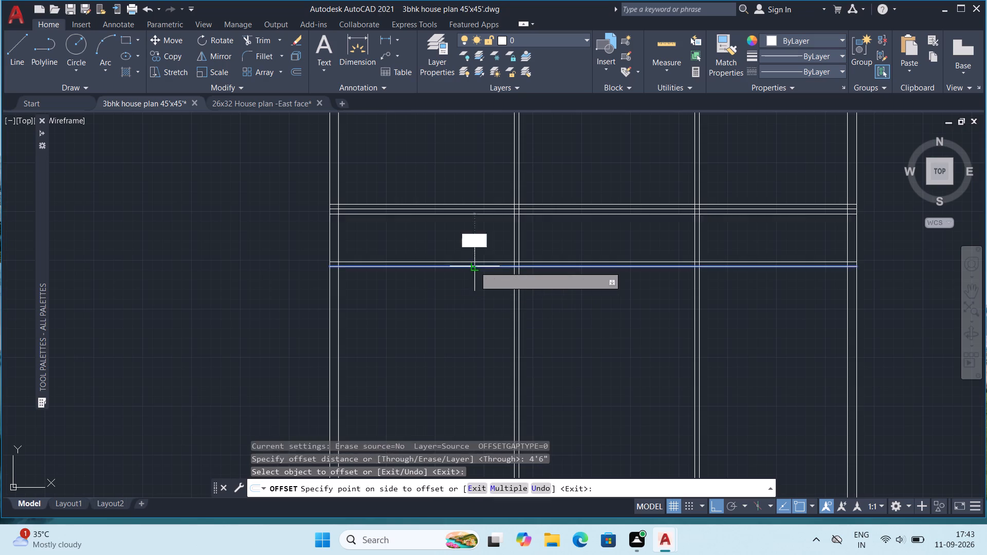
click(472, 319)
click(470, 320)
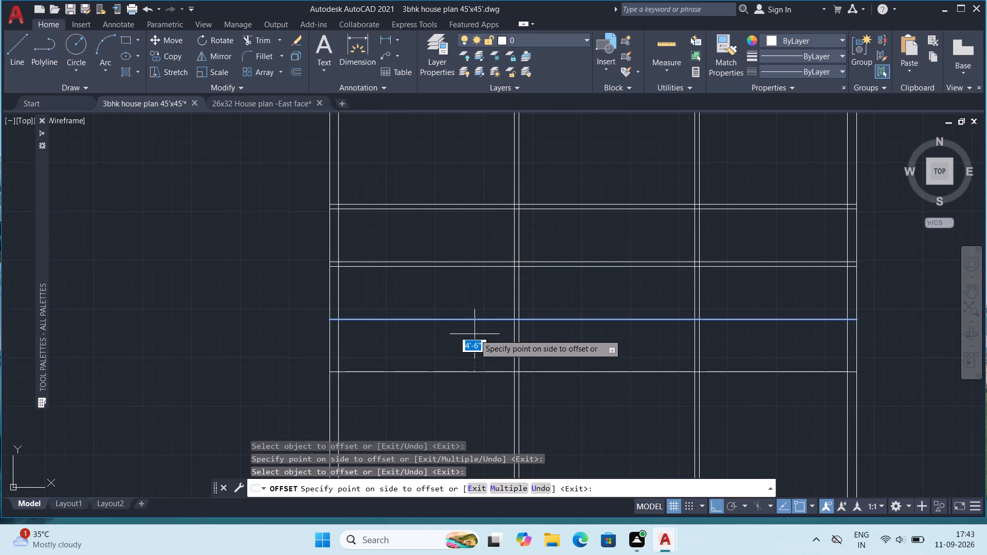
key(5)
key(shift+quotedbl)
key(Return)
Examine the room layout formed by the vertical and horizontal partitions across the whole plan.
middle_drag(443, 350, 464, 321)
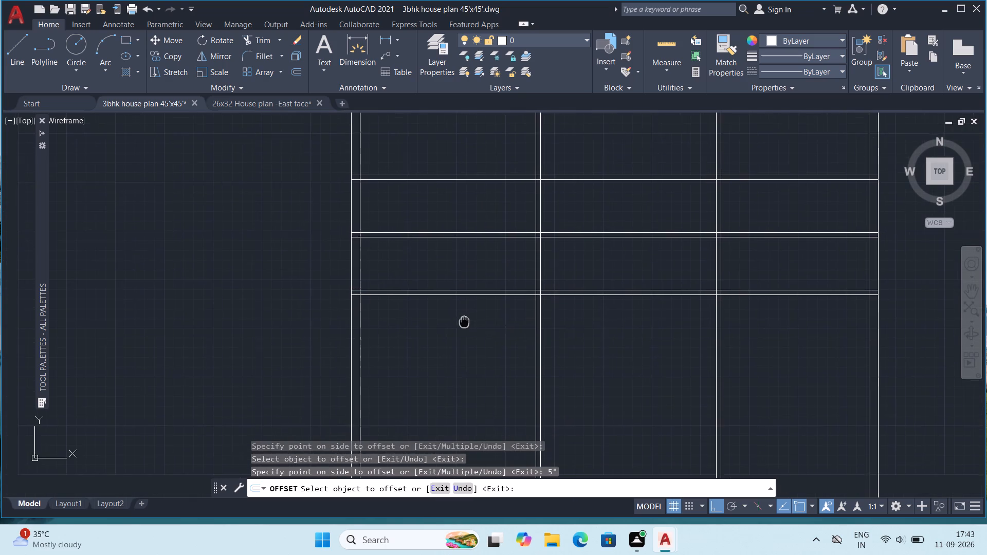
middle_drag(464, 321, 464, 320)
scroll(464, 312, down, 1)
middle_drag(468, 343, 452, 334)
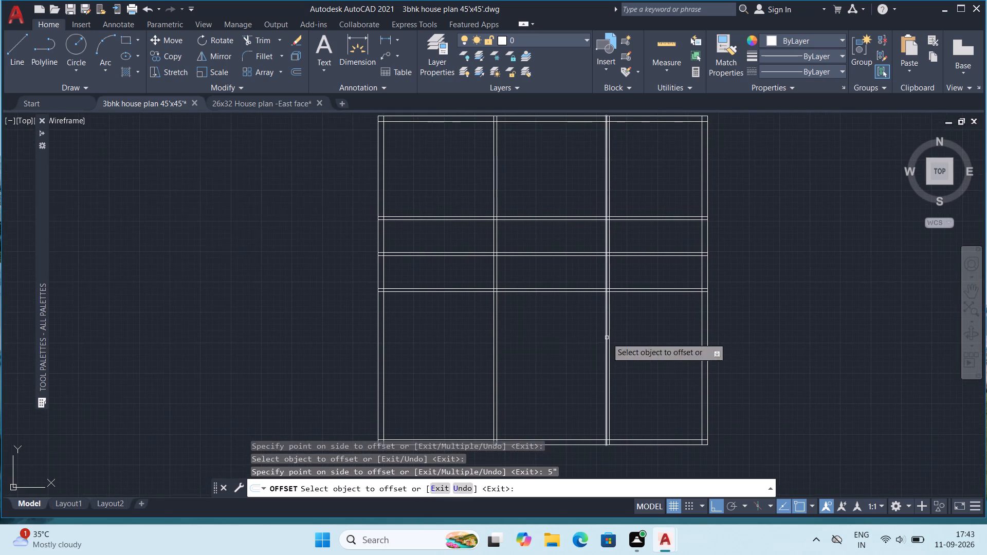
middle_drag(606, 337, 582, 332)
middle_drag(517, 327, 527, 327)
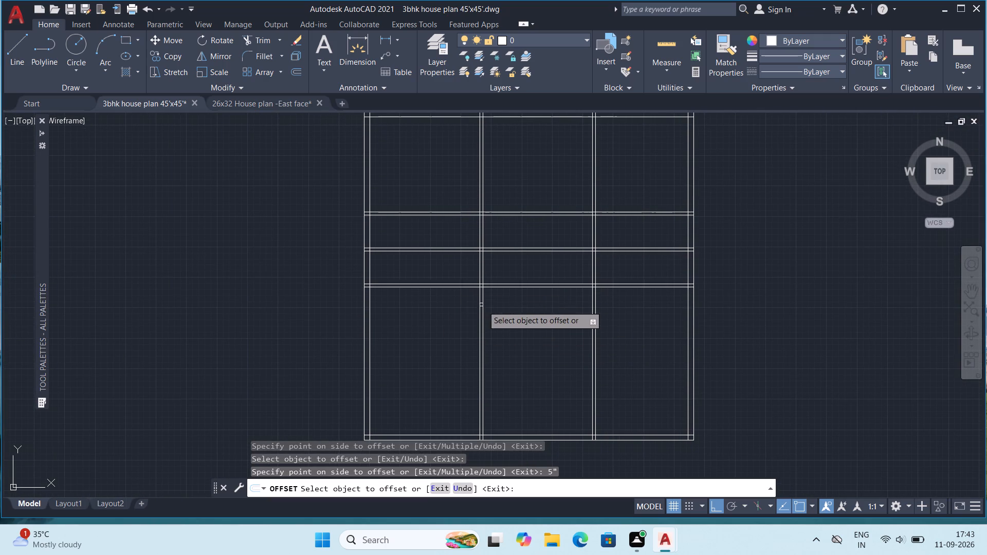
middle_drag(506, 309, 498, 364)
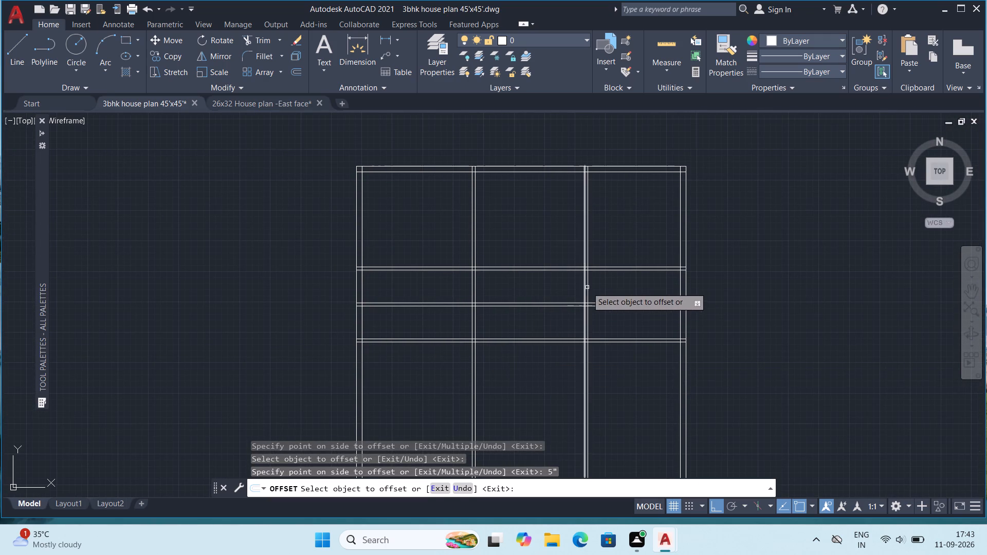
middle_drag(592, 284, 594, 295)
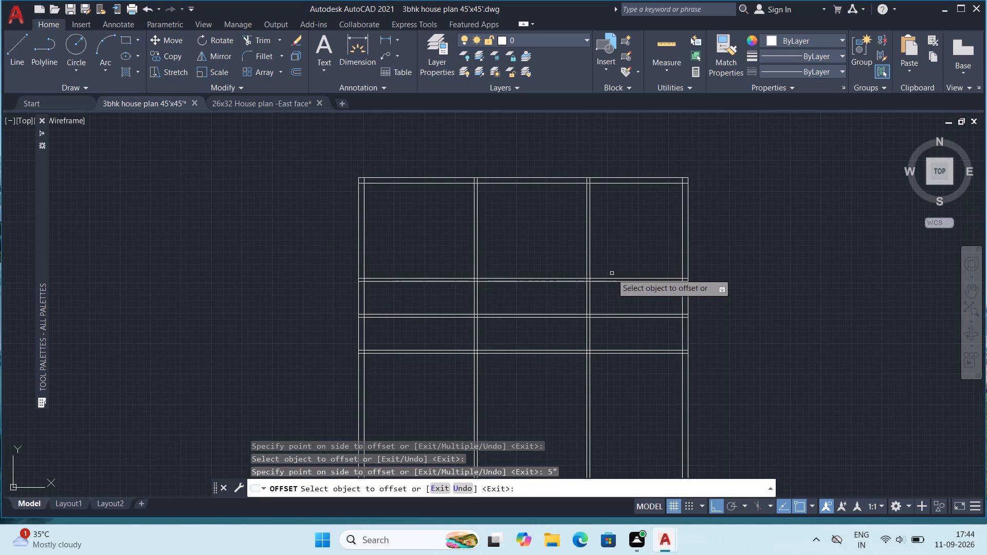
middle_drag(575, 365, 528, 331)
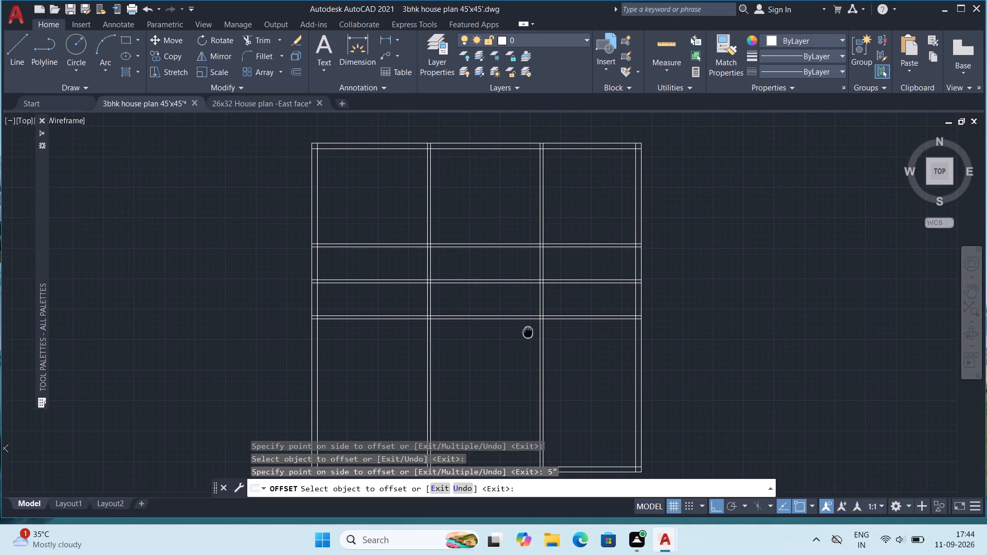
middle_drag(528, 331, 528, 326)
middle_drag(426, 355, 428, 341)
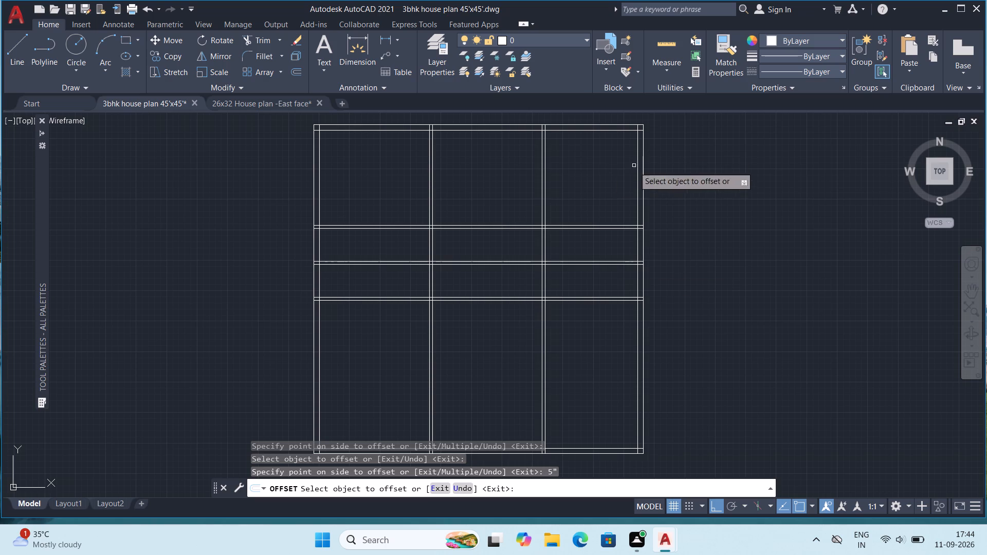
key(Escape)
key(Escape)
Delete both lines of the topmost horizontal partition.
middle_drag(489, 204, 496, 234)
click(504, 258)
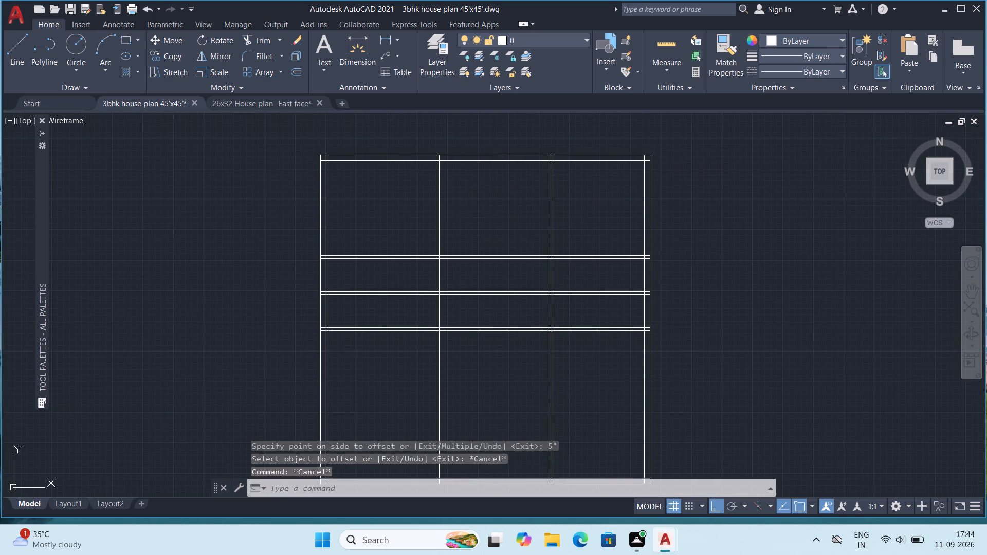
key(Delete)
click(517, 257)
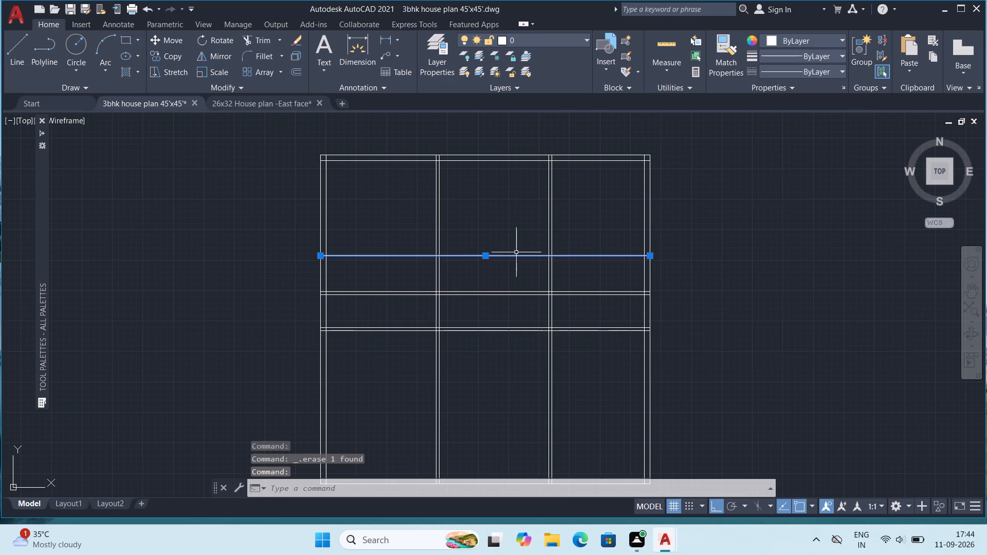
key(Delete)
Offset the top outer wall's inner line 4' downward, and the new line another 5", to form a horizontal partition.
scroll(527, 176, up, 1)
middle_drag(535, 139, 556, 221)
key(o)
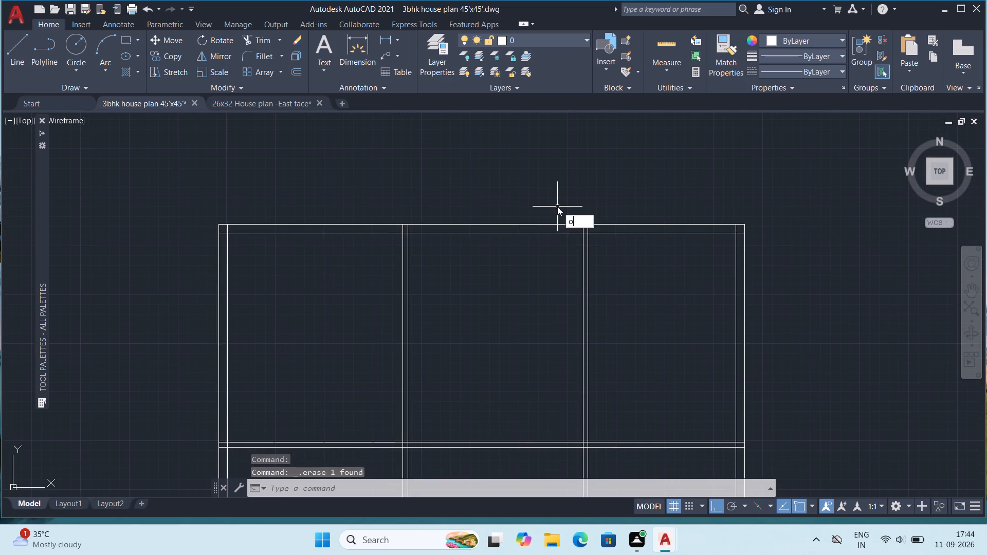
key(Return)
text(4')
key(Return)
click(531, 232)
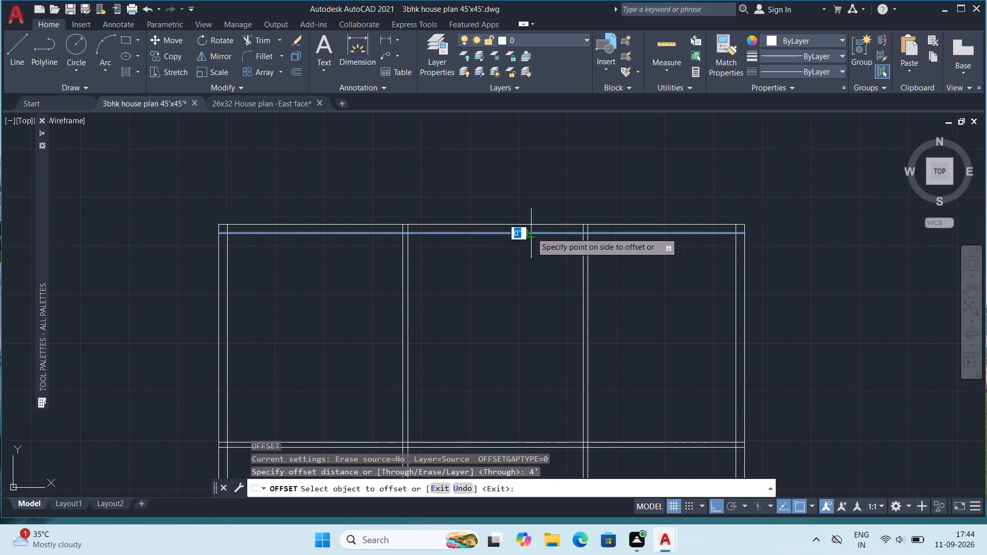
click(536, 260)
click(535, 279)
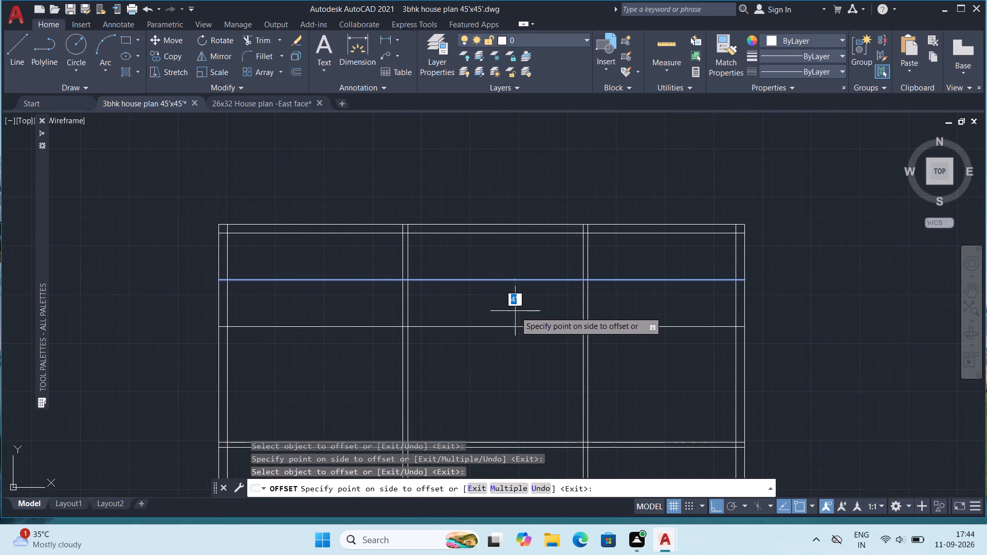
key(5)
key(shift+quotedbl)
key(Return)
middle_drag(521, 299, 556, 232)
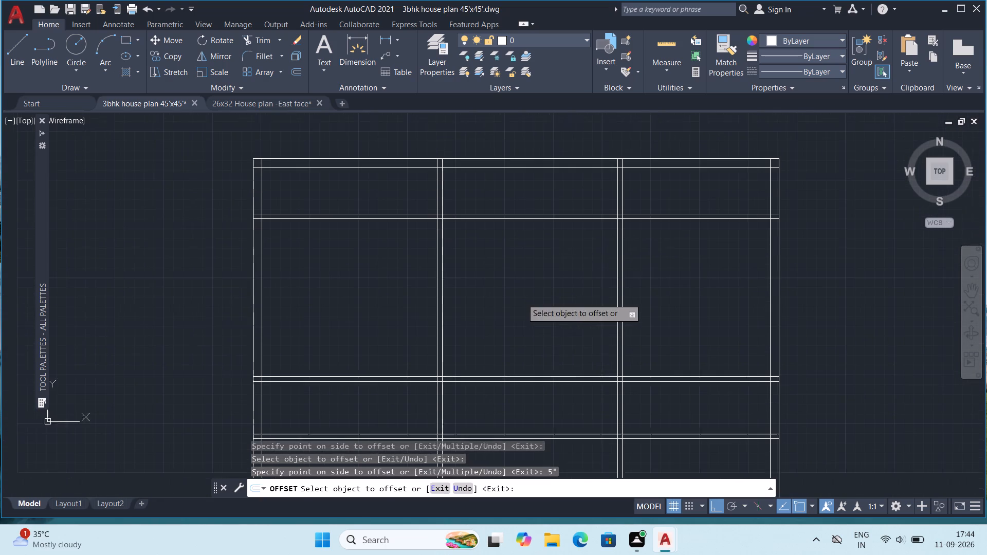
middle_drag(556, 232, 556, 231)
middle_drag(698, 279, 673, 296)
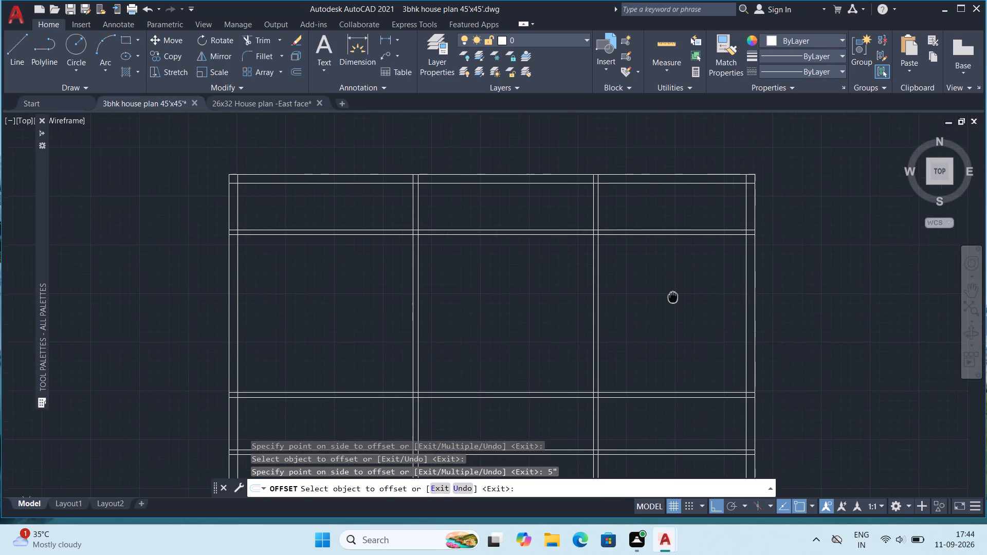
middle_drag(673, 296, 665, 263)
key(Escape)
Quick-measure the room in the right bay directly below the new top horizontal partition.
click(667, 51)
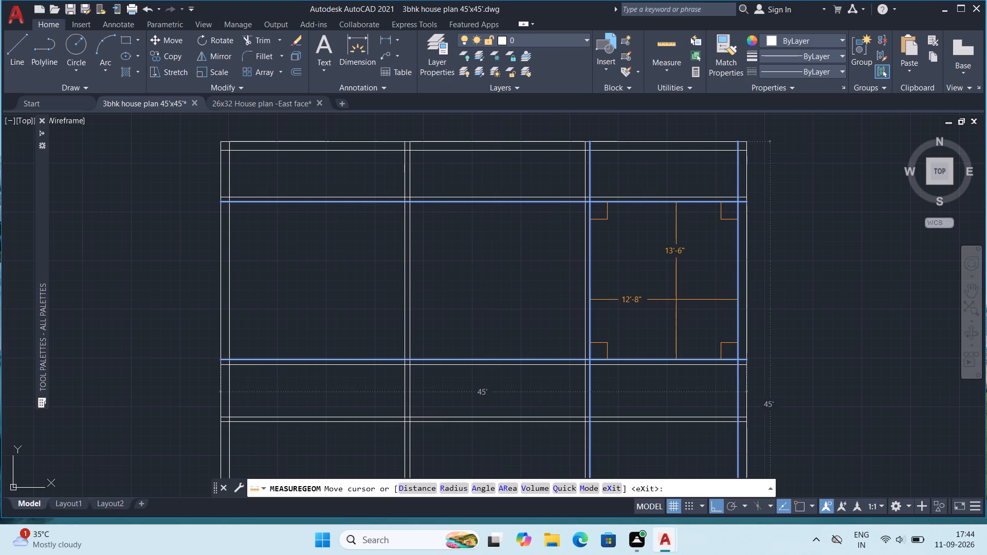
middle_drag(626, 364, 595, 249)
key(Escape)
Offset the lowest horizontal partition's lower line 4'6" downward, and the new line another 5", to form a further horizontal partition.
middle_drag(436, 350, 436, 349)
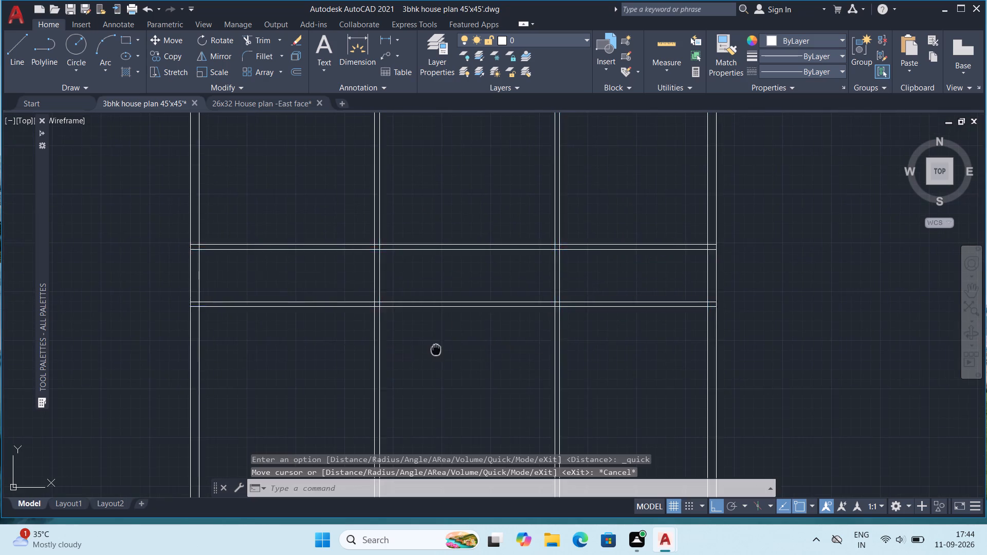
middle_drag(436, 349, 441, 289)
key(Escape)
key(o)
key(Return)
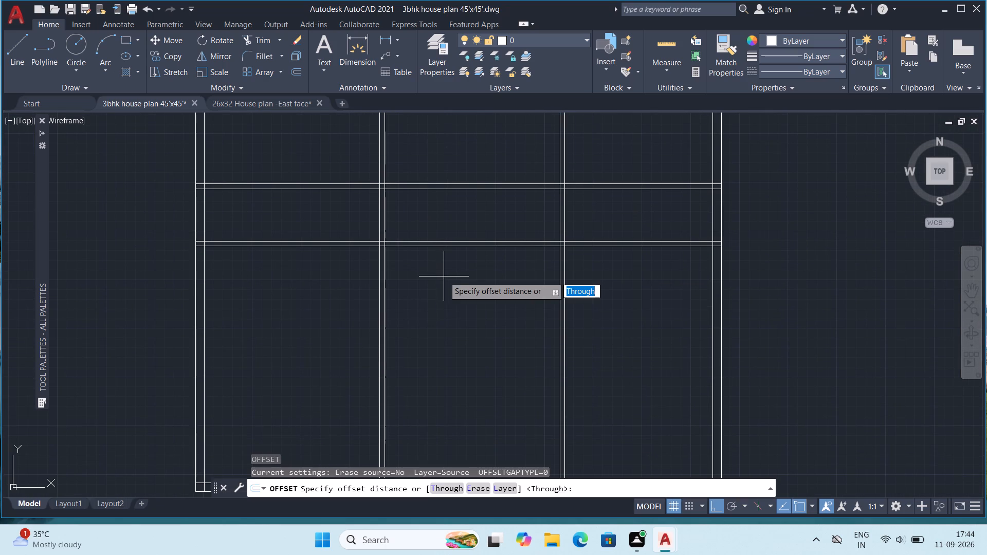
text(4'6")
key(Return)
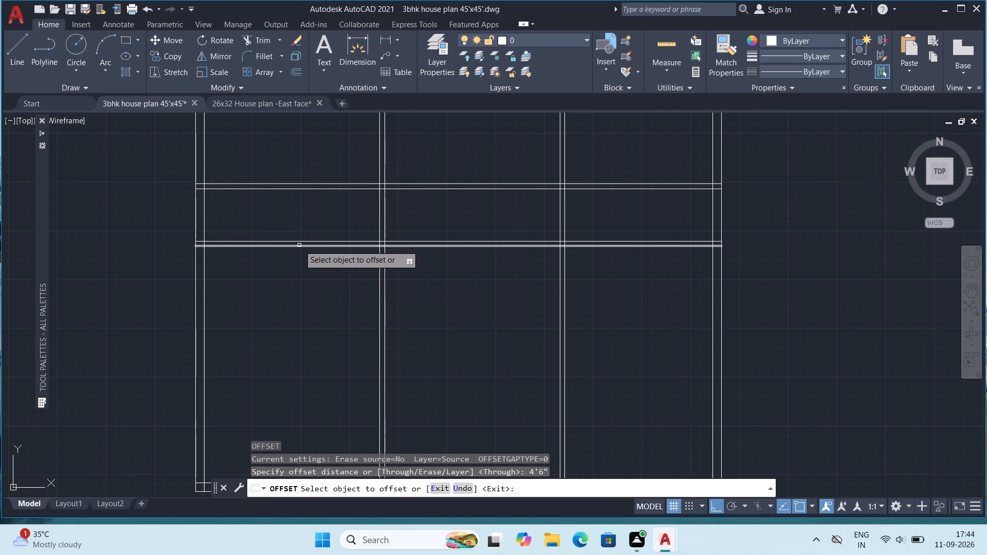
click(299, 245)
click(326, 334)
click(330, 298)
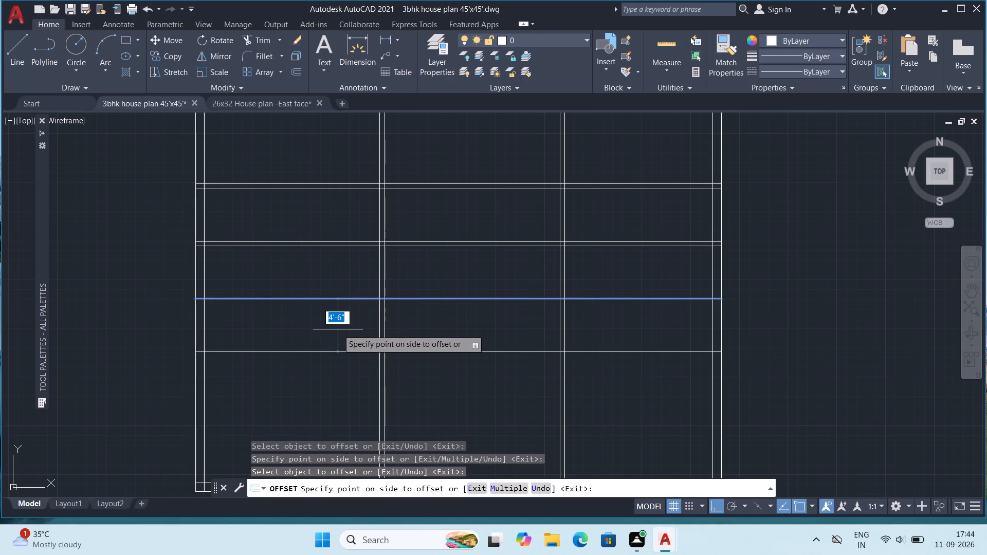
key(5)
key(shift+quotedbl)
key(Return)
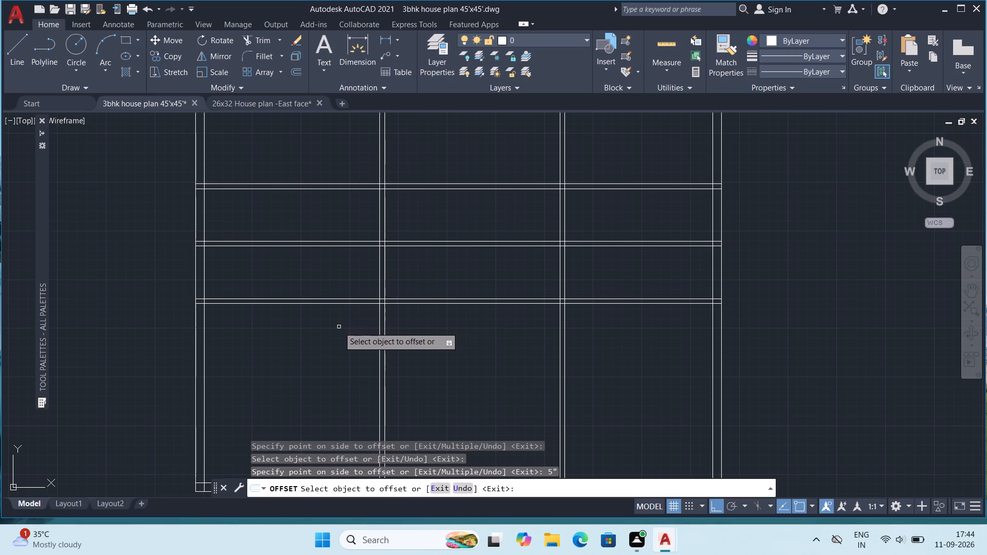
Examine the partition layout over the whole plan, down to the bottom outer wall.
middle_drag(342, 334, 369, 349)
scroll(404, 339, down, 1)
middle_drag(417, 347, 352, 326)
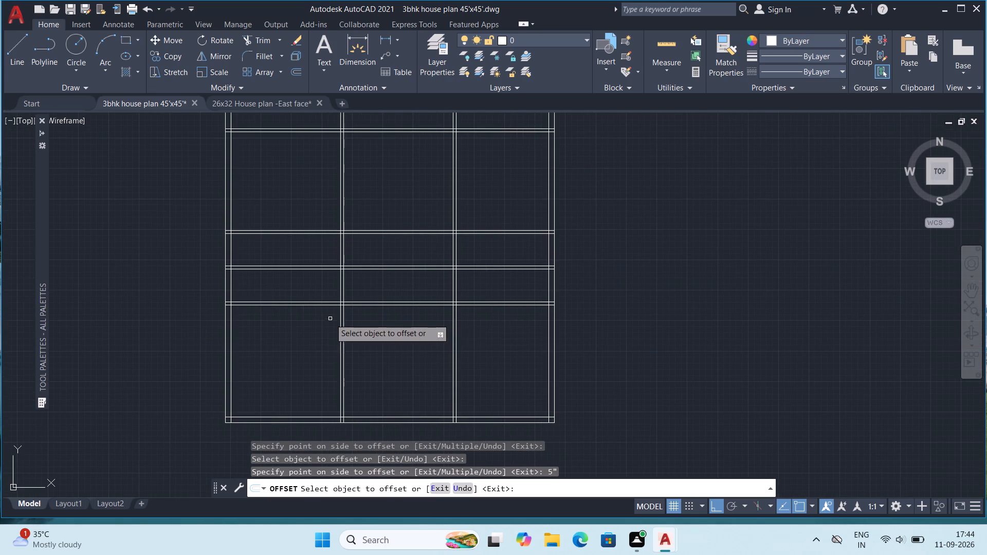
middle_drag(409, 332, 405, 347)
middle_drag(375, 362, 355, 365)
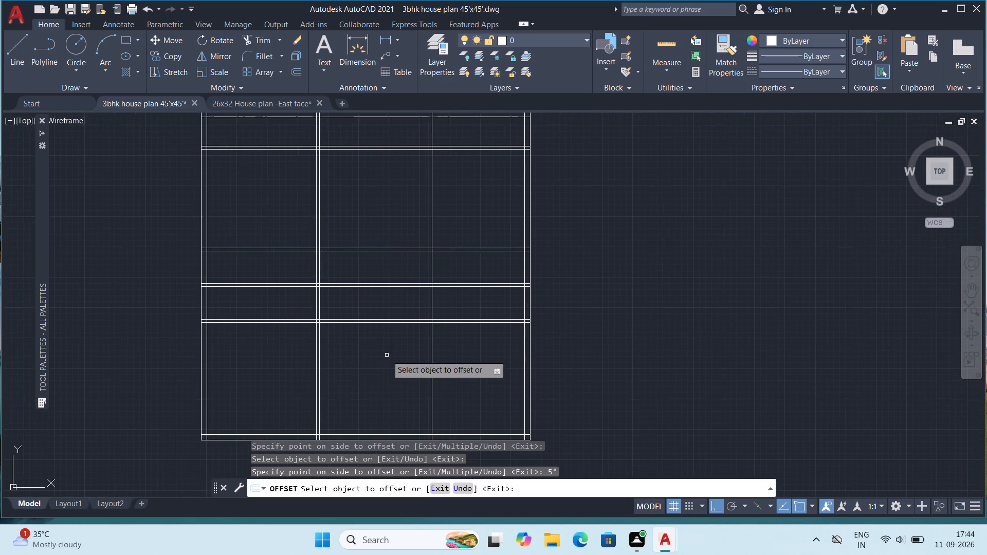
scroll(407, 352, up, 1)
middle_drag(409, 356, 381, 376)
scroll(382, 367, down, 1)
middle_click(382, 362)
key(Escape)
key(Escape)
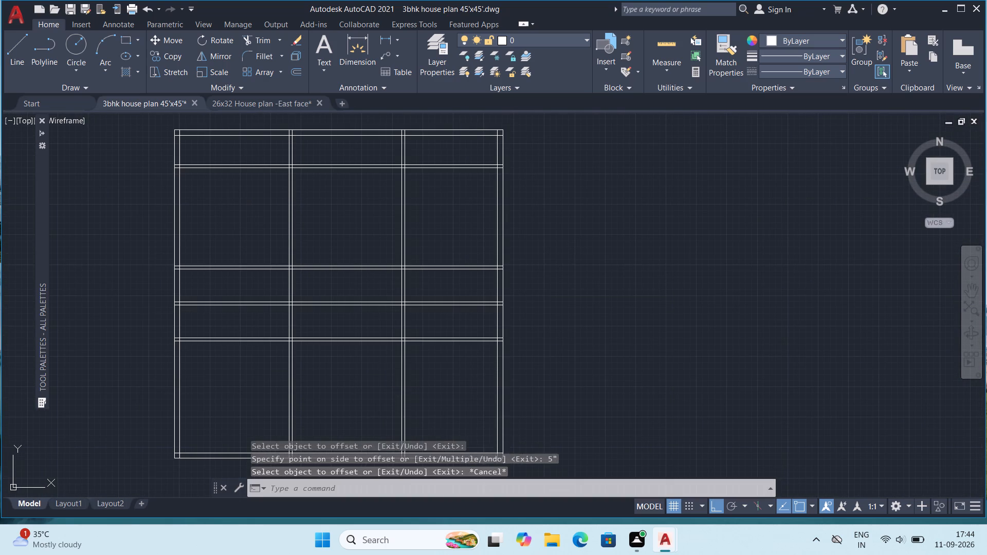
key(Escape)
key(Escape)
key(Escape)
Trim the lines of the two lowest horizontal partitions out of the middle and right bays.
key(t)
key(r)
key(Return)
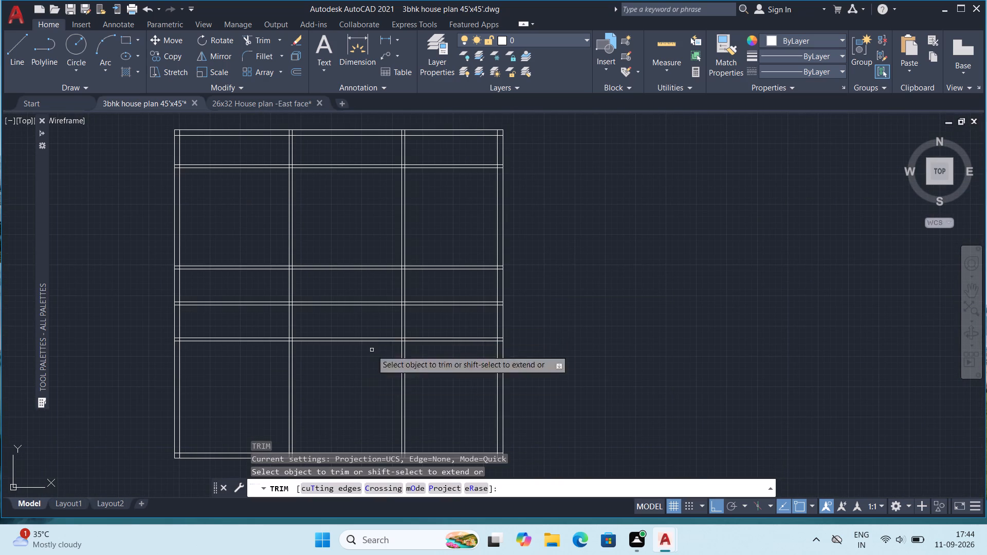
scroll(376, 326, up, 2)
drag(336, 239, 335, 430)
drag(513, 224, 545, 362)
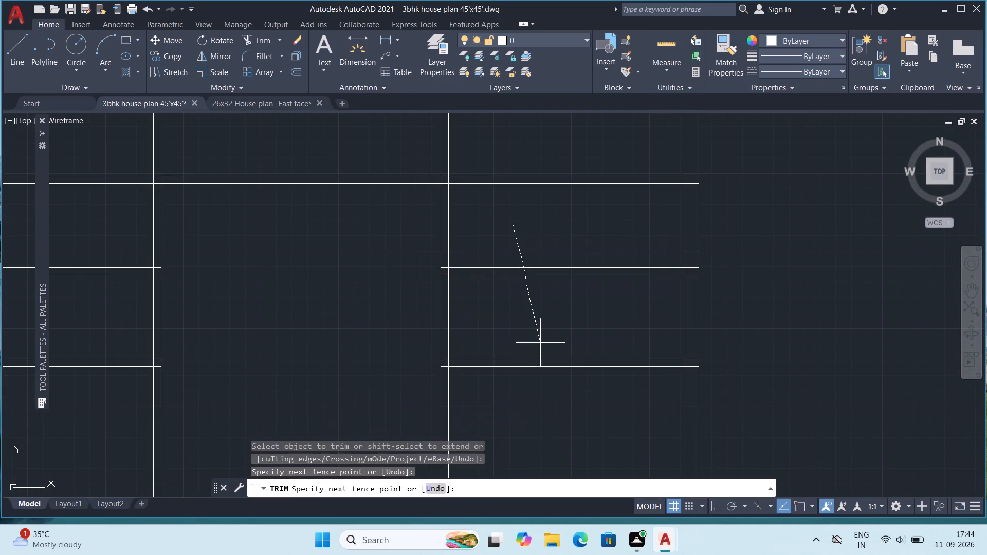
drag(545, 362, 563, 432)
Trim the leftover ends of the two lowest horizontal partitions inside the right outer wall.
scroll(697, 247, up, 1)
scroll(716, 312, up, 2)
middle_drag(674, 298, 657, 253)
drag(620, 159, 653, 291)
scroll(652, 281, down, 3)
middle_drag(668, 442, 635, 337)
scroll(571, 216, up, 2)
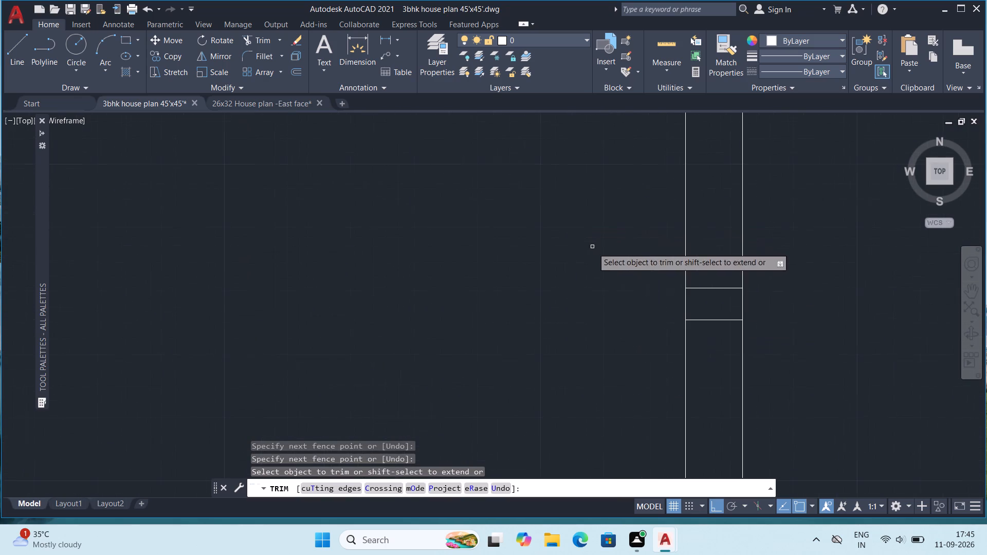
scroll(593, 250, up, 1)
drag(702, 250, 733, 357)
Trim the lowest horizontal partition's leftover ends inside the vertical partition between the middle and right bays.
scroll(734, 342, down, 3)
middle_drag(501, 291, 549, 375)
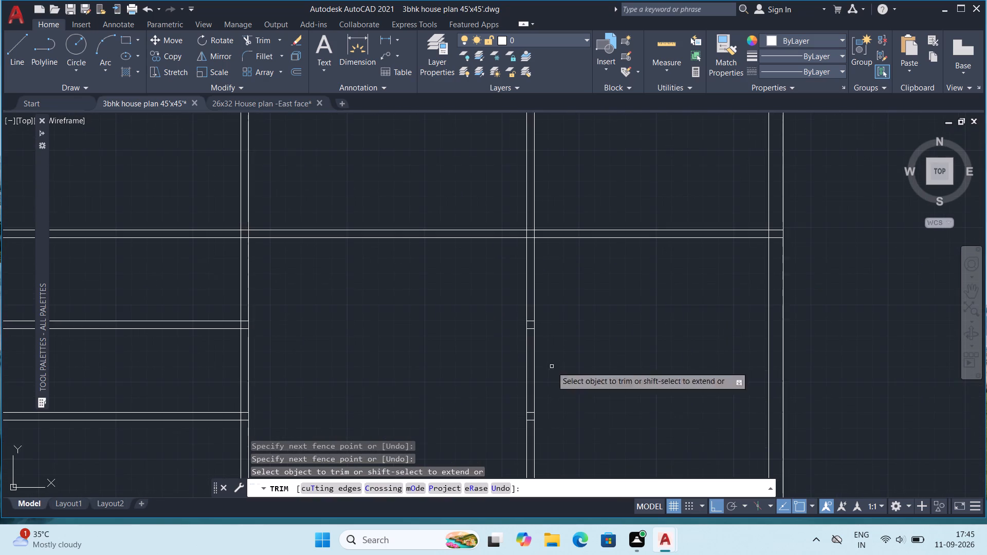
scroll(552, 431, up, 2)
middle_drag(504, 445, 498, 382)
scroll(507, 332, up, 3)
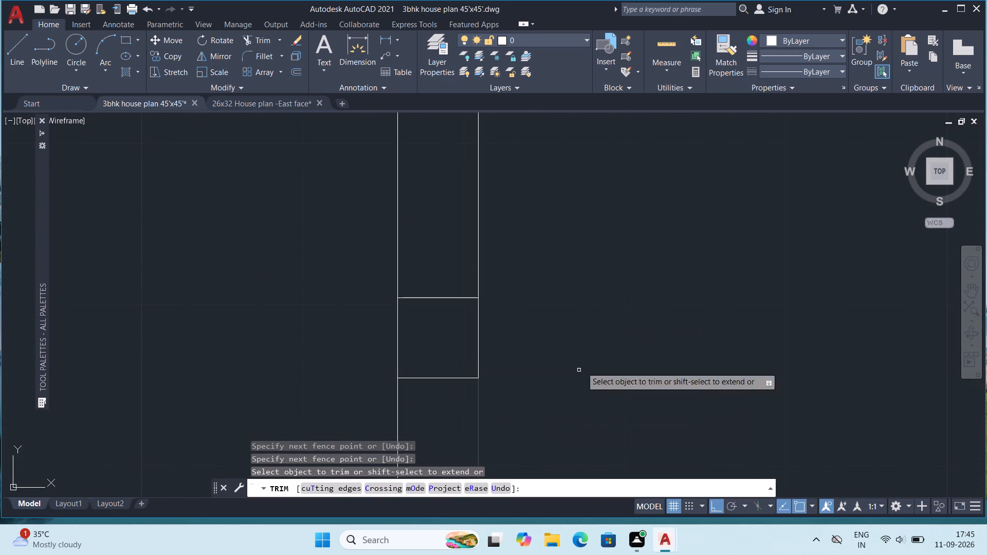
click(600, 341)
click(598, 348)
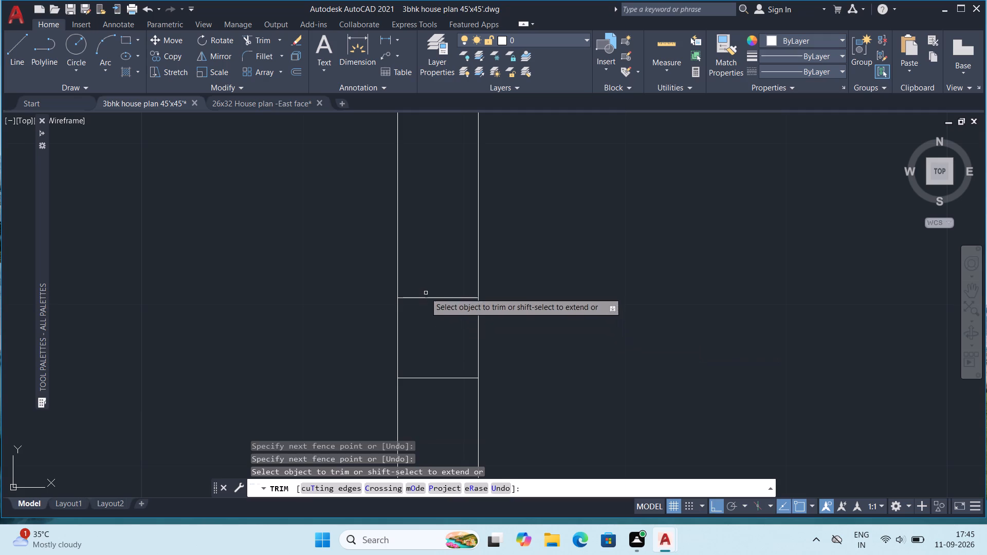
drag(428, 271, 459, 419)
Trim the second-lowest horizontal partition's leftover ends inside the vertical partition between the middle and right bays, keeping both vertical lines.
scroll(452, 355, down, 4)
middle_drag(468, 279, 518, 469)
scroll(511, 432, up, 4)
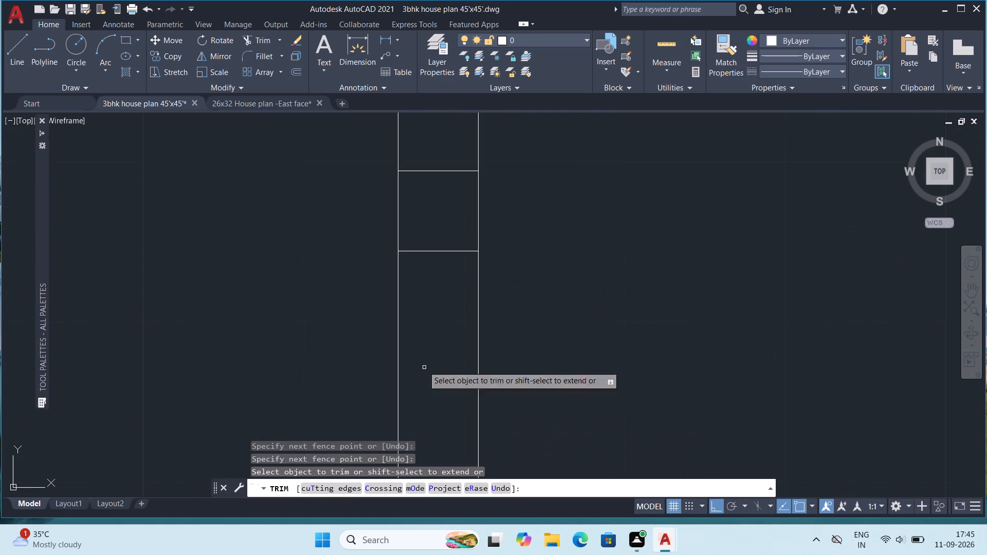
drag(430, 140, 480, 341)
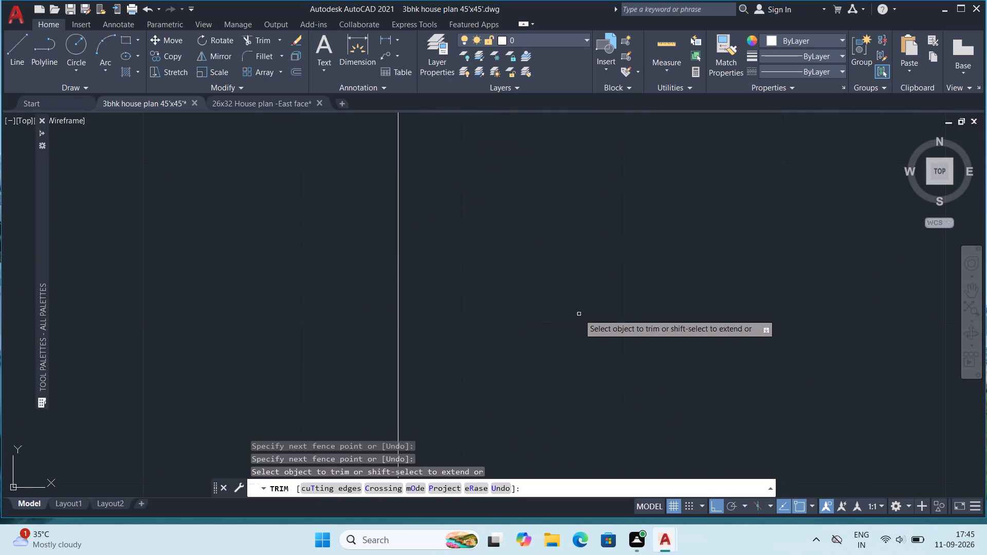
key(ctrl+z)
scroll(578, 328, down, 2)
scroll(562, 257, down, 1)
middle_drag(562, 257, 585, 310)
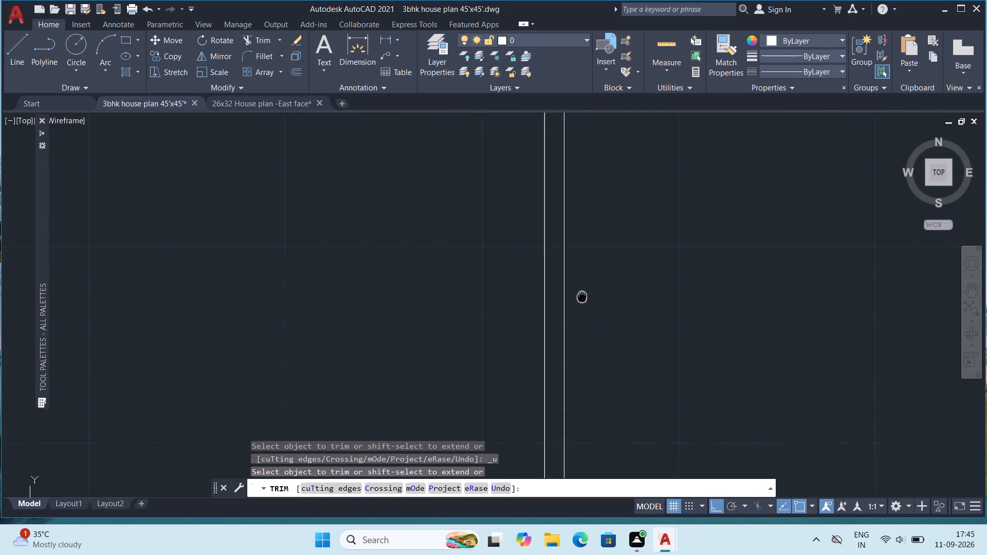
middle_drag(585, 310, 644, 538)
scroll(602, 408, up, 3)
middle_drag(714, 268, 701, 380)
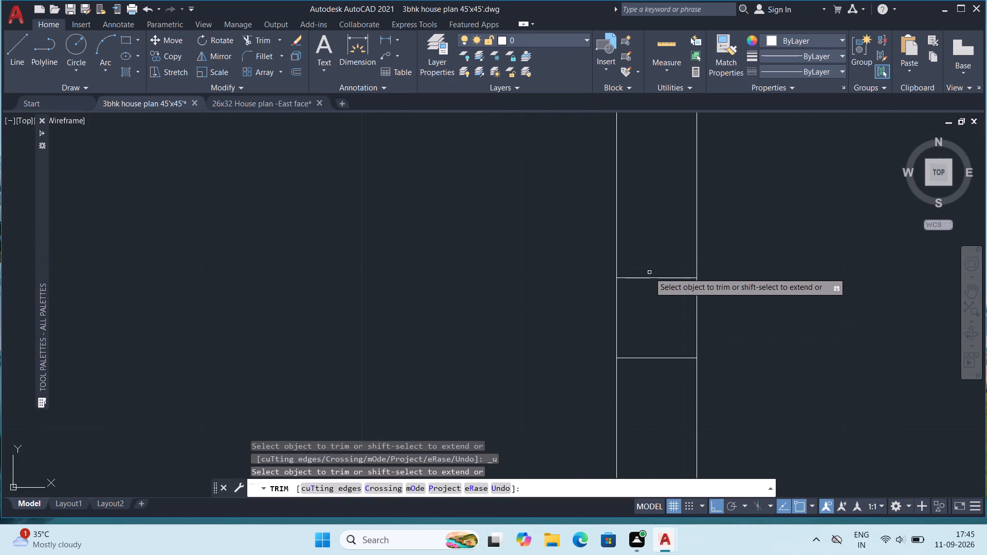
drag(650, 247, 684, 381)
Trim the crossing lines where the full-width middle horizontal partition meets the vertical partition between the middle and right bays.
scroll(668, 340, down, 3)
middle_drag(668, 272, 673, 504)
scroll(629, 329, up, 2)
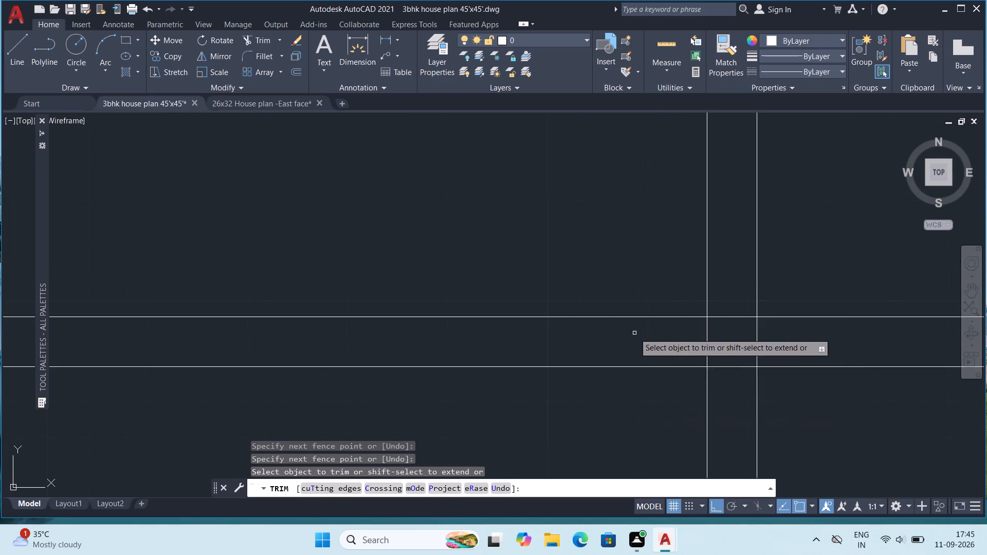
middle_drag(743, 368, 658, 349)
drag(634, 273, 645, 358)
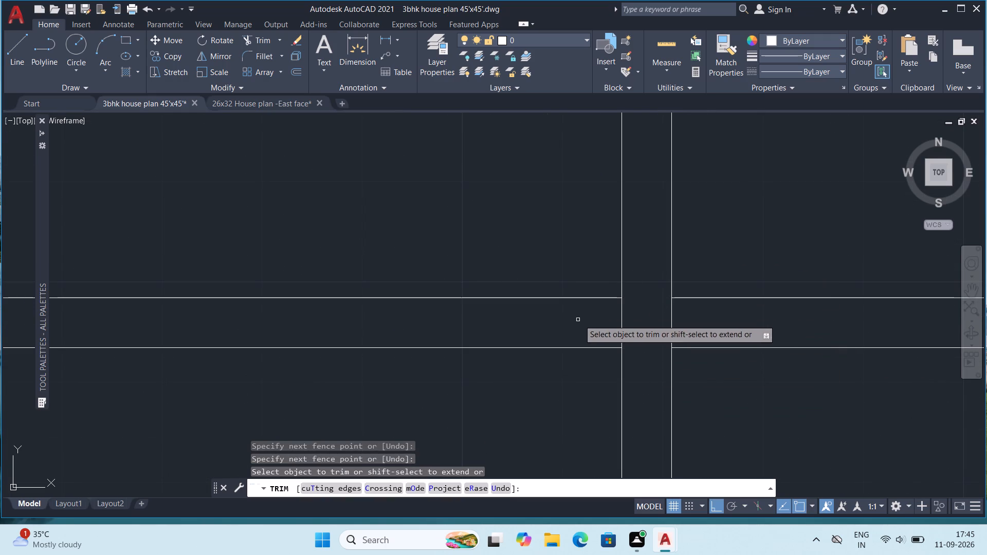
click(772, 303)
drag(596, 327, 570, 328)
Trim the crossing lines where the full-width middle horizontal partition meets the vertical partition between the left and middle bays.
scroll(580, 337, down, 3)
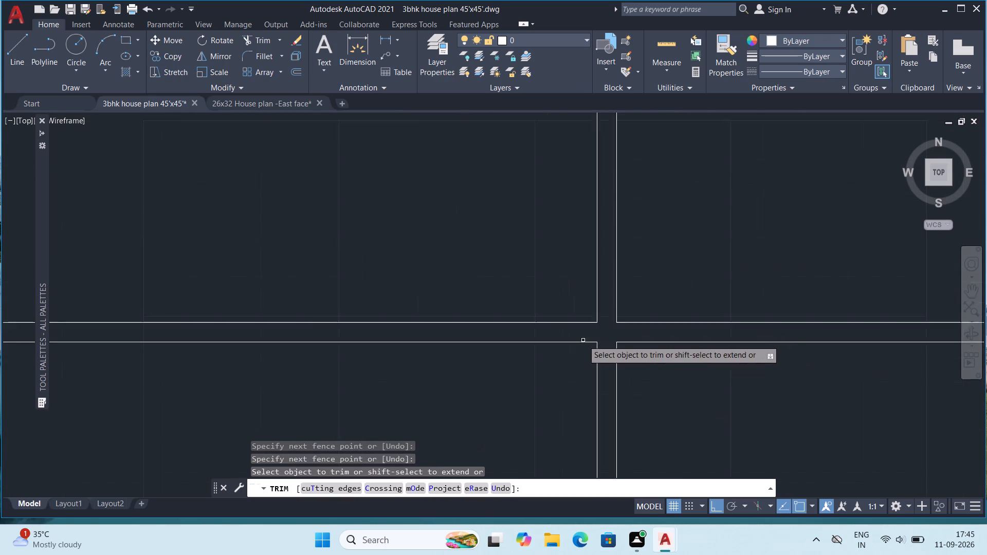
middle_drag(295, 410, 722, 349)
scroll(610, 288, up, 3)
middle_drag(461, 268, 543, 377)
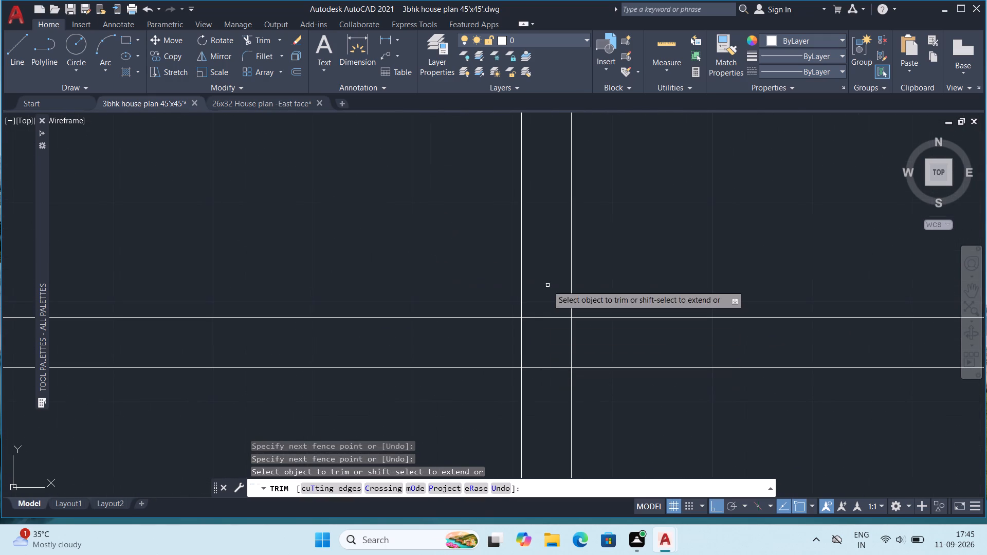
drag(549, 277, 555, 373)
drag(469, 339, 651, 335)
Trim an open T-junction where the left bay's upper short partition meets the vertical partition beside the middle bay.
scroll(670, 330, down, 4)
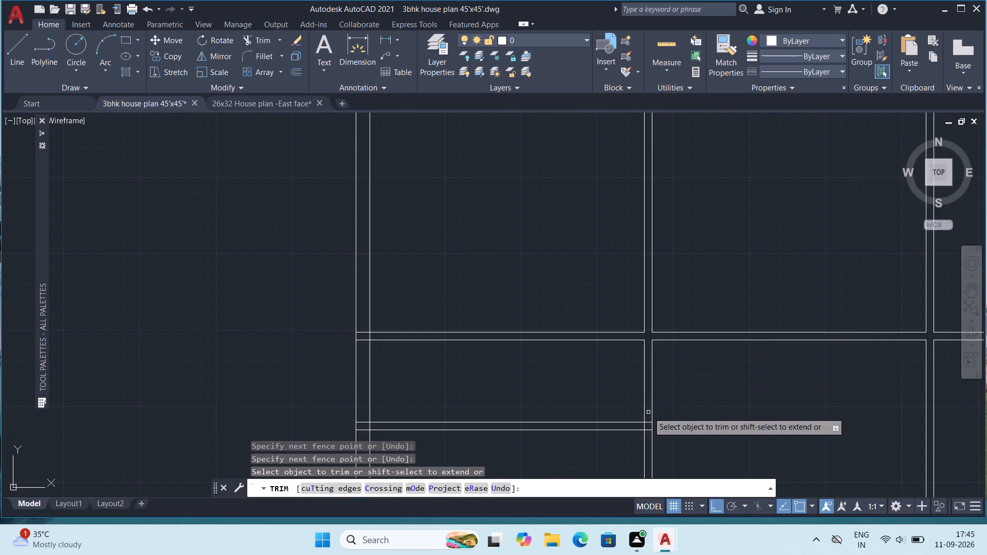
middle_drag(648, 411, 620, 300)
scroll(617, 329, up, 3)
drag(631, 228, 631, 346)
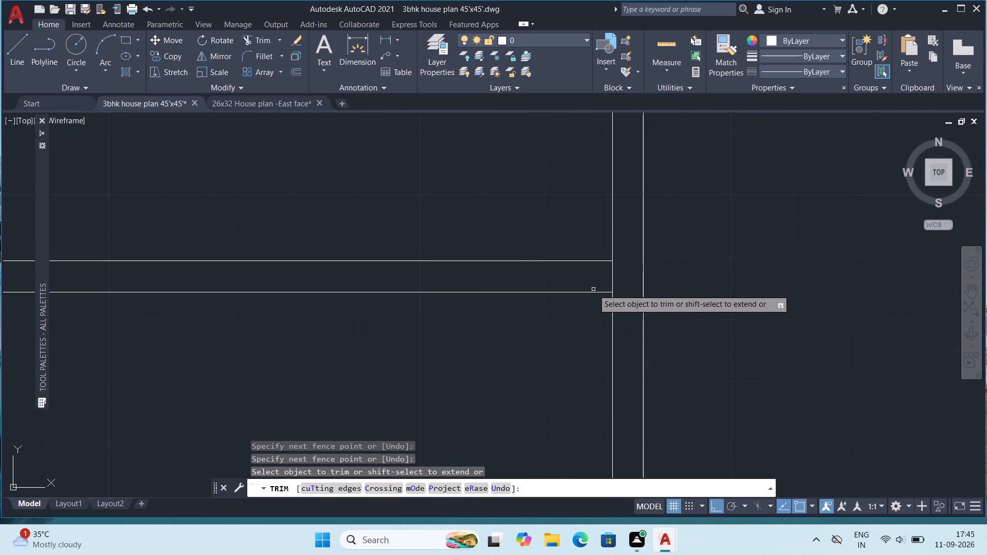
drag(599, 279, 636, 284)
scroll(618, 277, up, 1)
scroll(607, 284, down, 4)
Trim an open T-junction where the full-width middle horizontal partition meets the left outer wall.
middle_drag(218, 384, 475, 335)
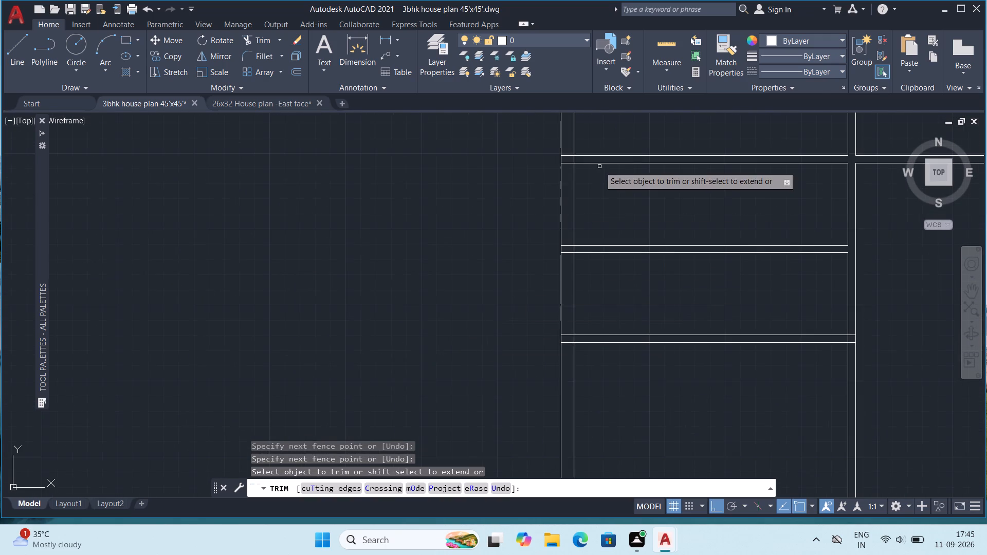
scroll(596, 158, up, 3)
middle_drag(521, 149, 541, 233)
drag(535, 215, 546, 341)
drag(523, 262, 558, 265)
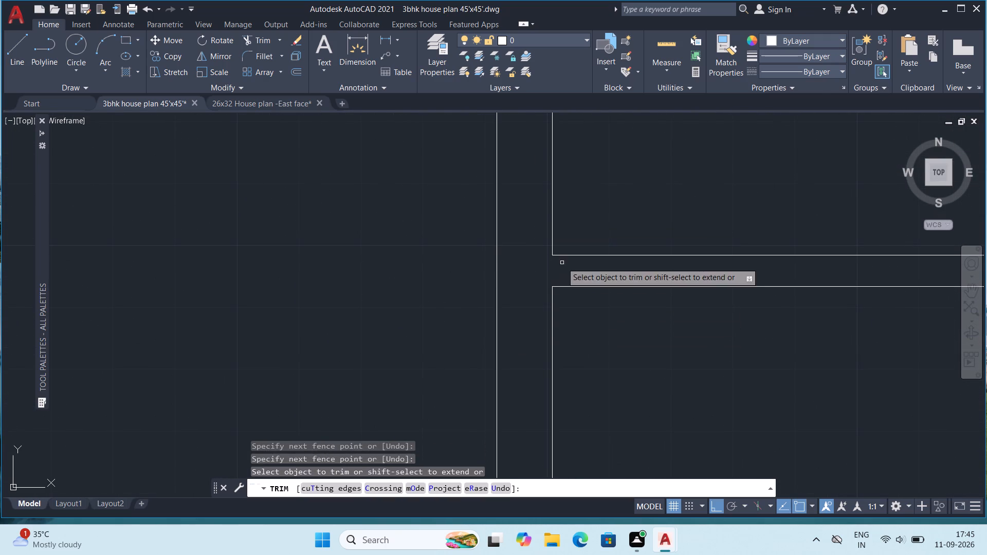
Trim an open T-junction where the left bay's upper short partition meets the left outer wall.
scroll(561, 270, down, 4)
middle_drag(595, 396, 592, 281)
scroll(545, 199, up, 3)
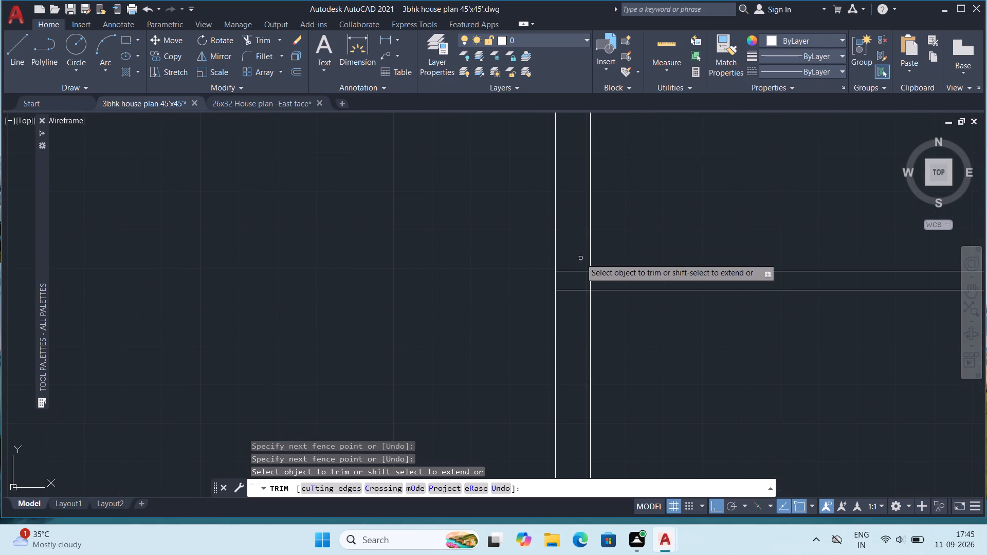
drag(563, 244, 578, 315)
drag(577, 282, 608, 281)
Trim an open T-junction where the lowest horizontal partition of the left bay meets the left outer wall.
scroll(621, 281, down, 4)
middle_drag(630, 353, 630, 350)
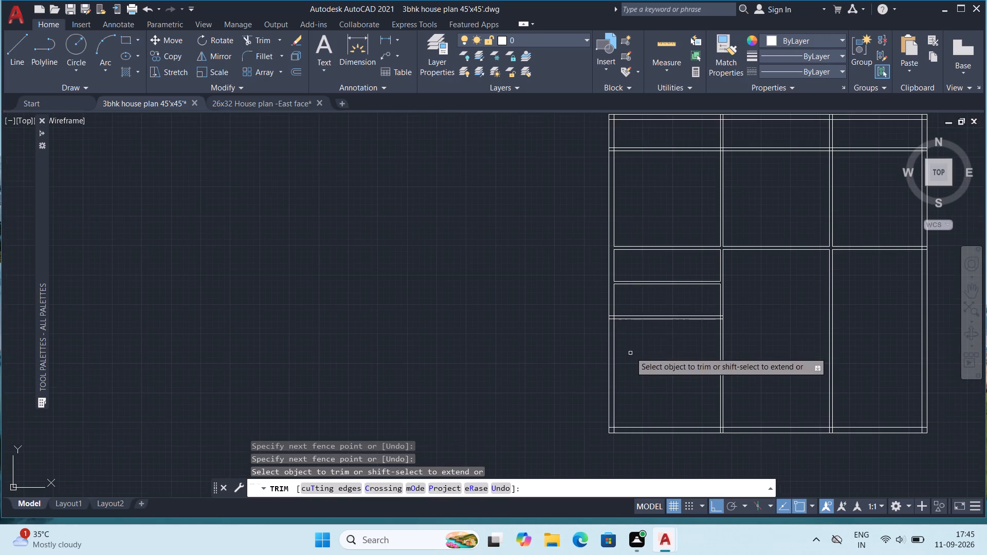
middle_drag(630, 350, 611, 277)
scroll(611, 276, up, 1)
middle_drag(621, 229, 590, 364)
scroll(587, 349, up, 1)
scroll(521, 372, up, 3)
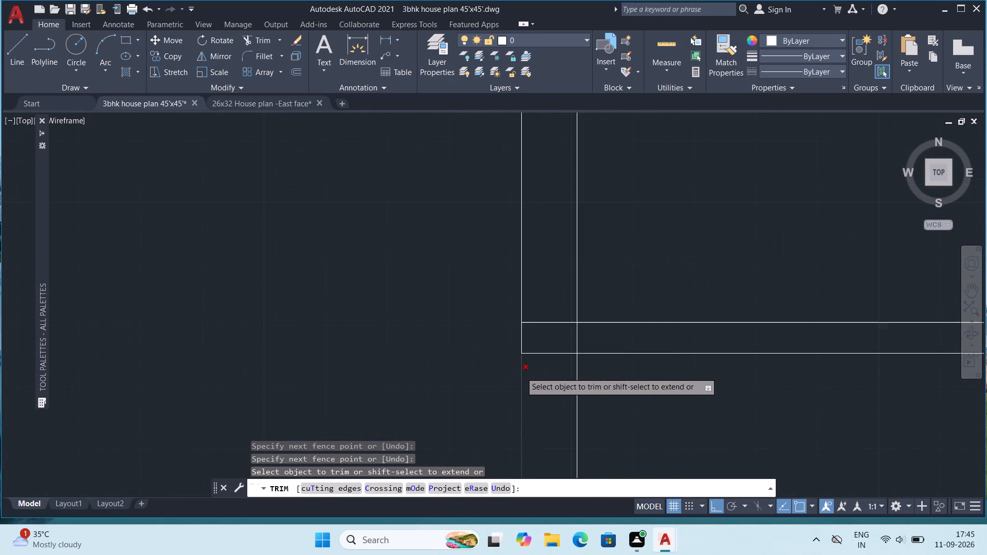
drag(549, 295, 570, 380)
drag(590, 342, 630, 336)
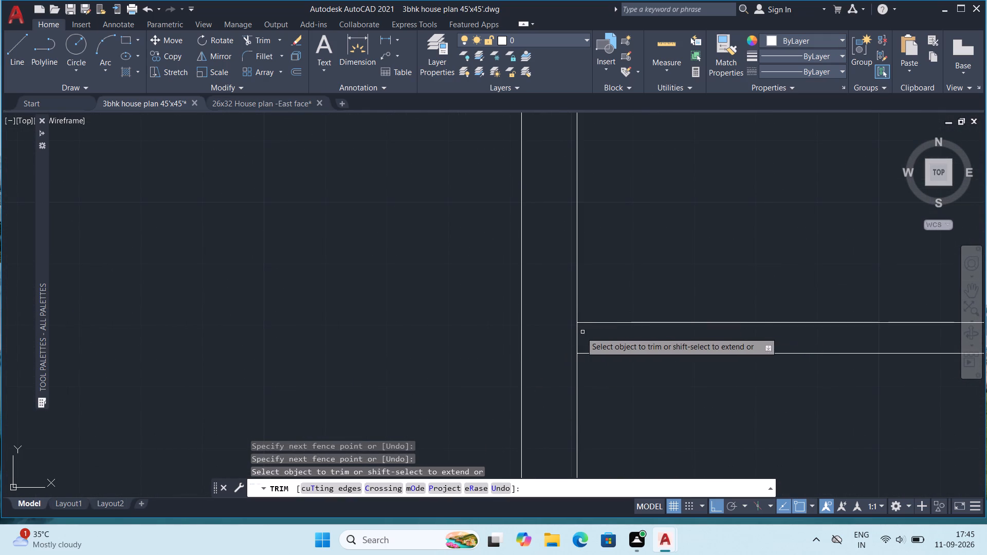
drag(554, 334, 617, 336)
Examine the trimmed partition layout over the whole plan.
scroll(612, 336, down, 2)
scroll(701, 282, down, 4)
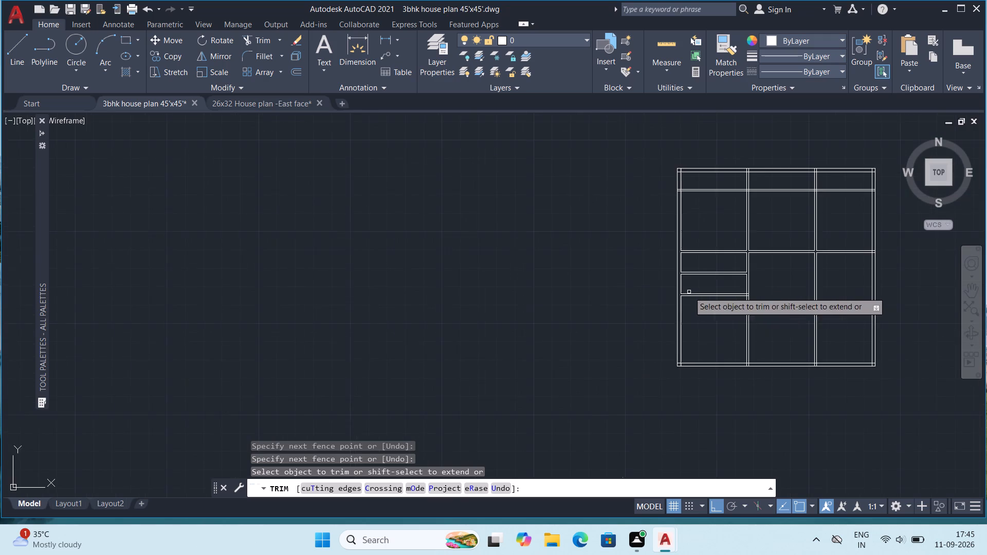
middle_drag(719, 285, 608, 338)
scroll(686, 330, up, 2)
middle_drag(653, 328, 624, 383)
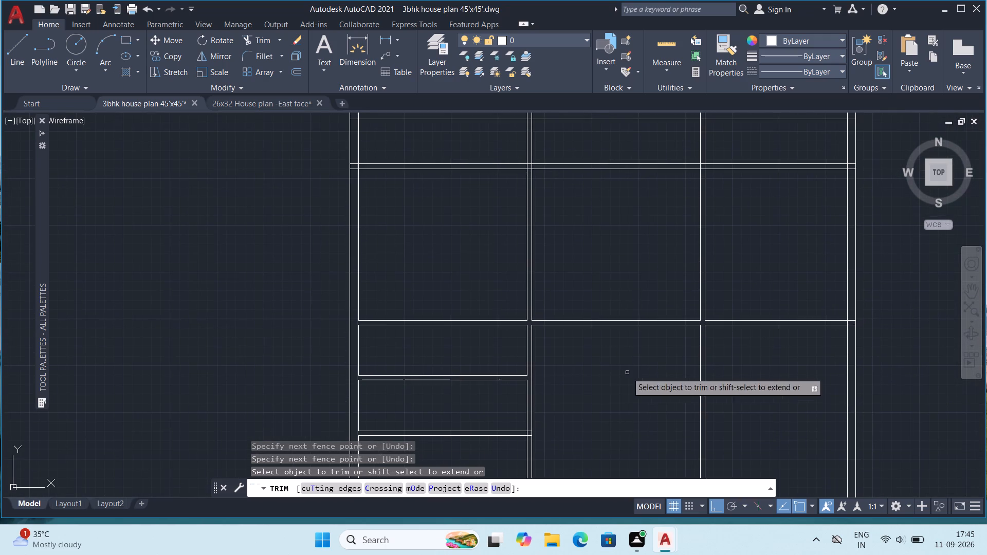
key(Escape)
key(Escape)
scroll(615, 377, down, 1)
middle_drag(608, 402, 606, 358)
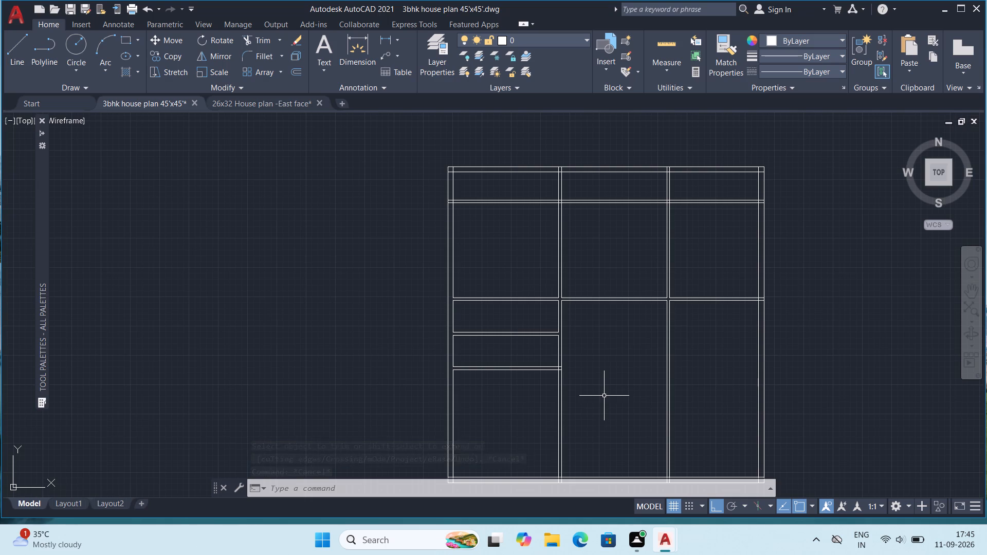
middle_drag(623, 413, 607, 384)
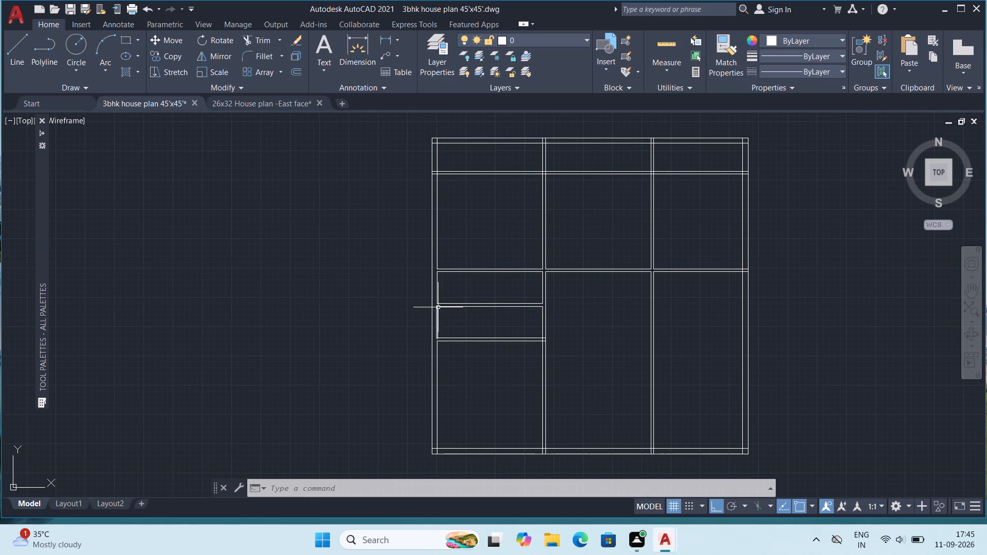
In the left bay's upper small room, offset the outer wall's inner line 7' inward and the new line another 5".
scroll(435, 304, up, 1)
key(o)
key(Return)
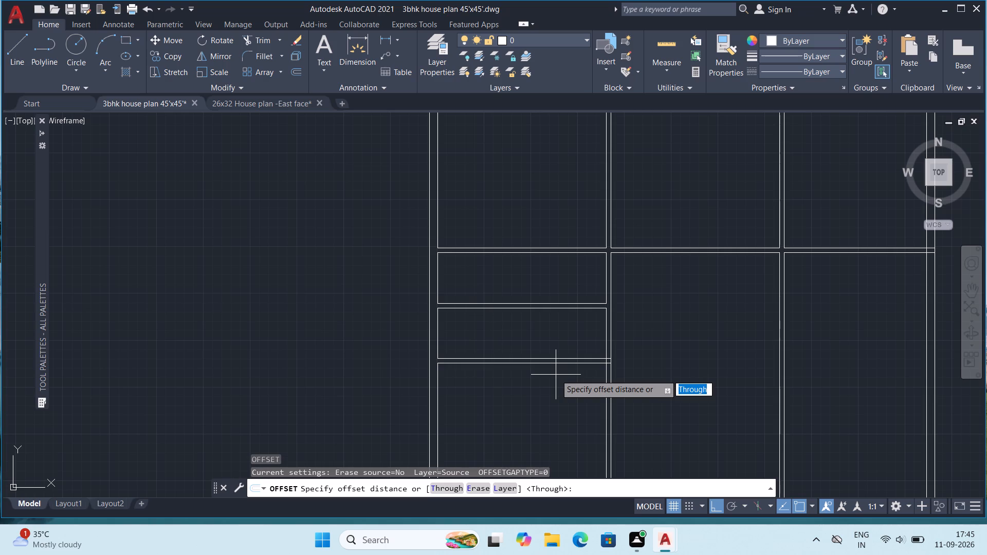
key(7)
key(apostrophe)
key(Return)
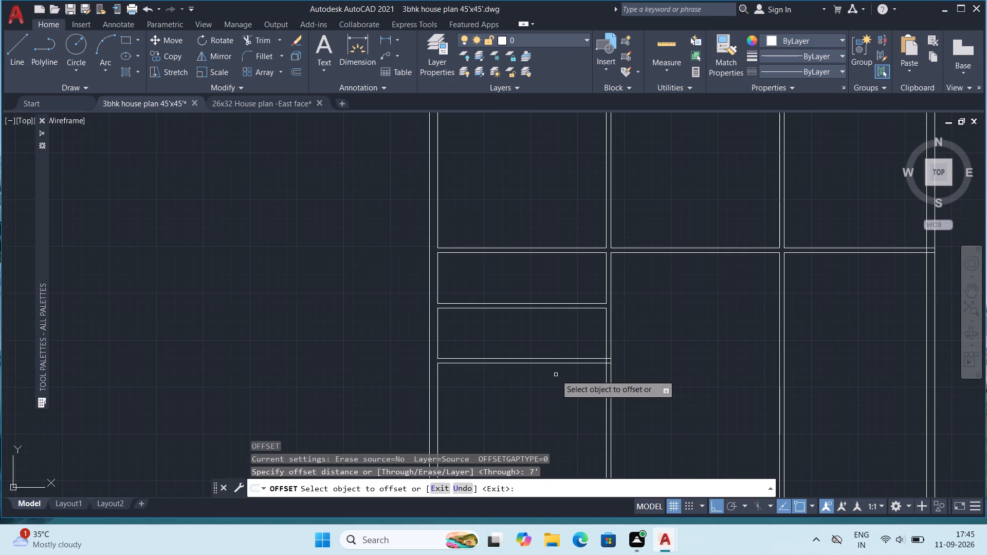
click(438, 272)
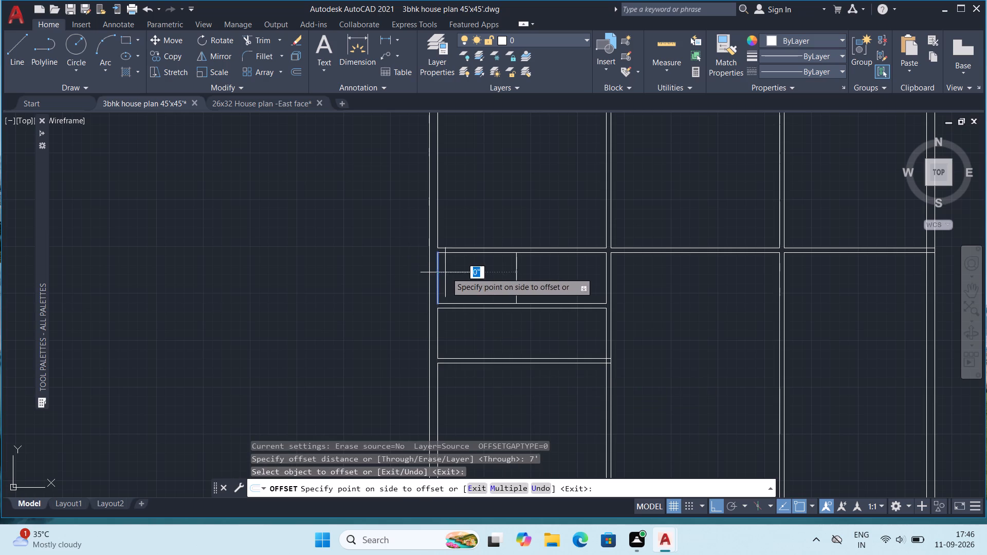
click(488, 279)
click(517, 278)
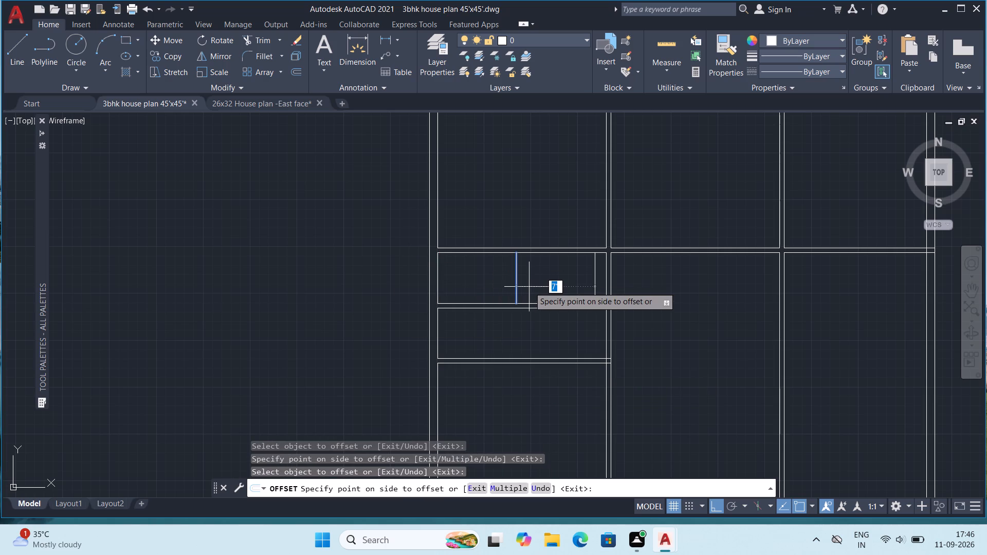
key(5)
key(shift+quotedbl)
key(Return)
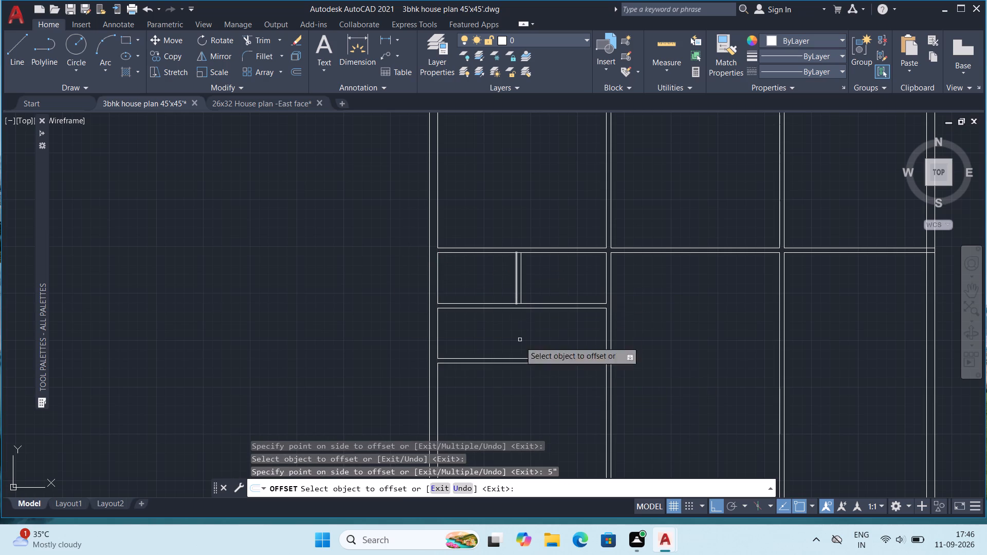
In the left bay's lower small room, offset the outer wall's inner line 7' inward and the new line another 5".
click(440, 333)
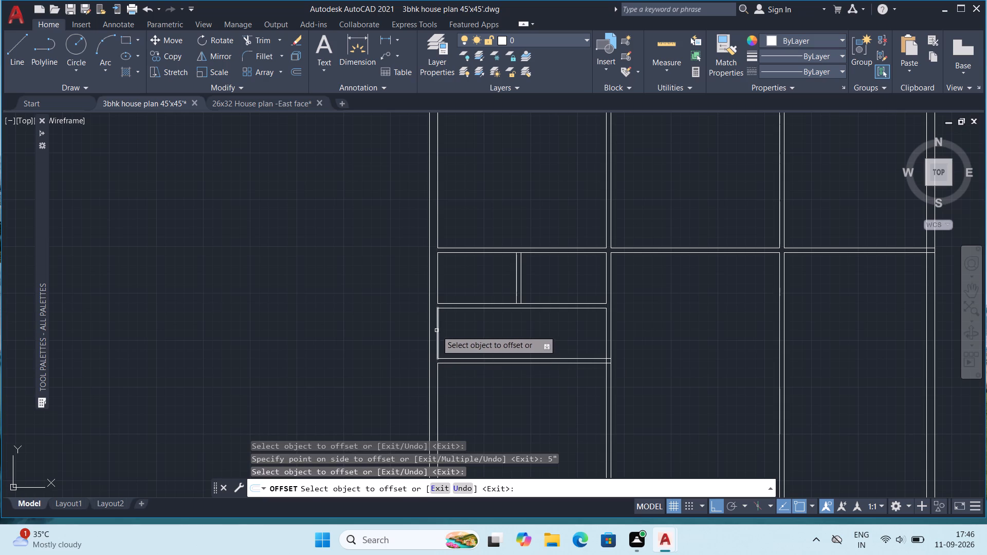
click(436, 330)
click(546, 340)
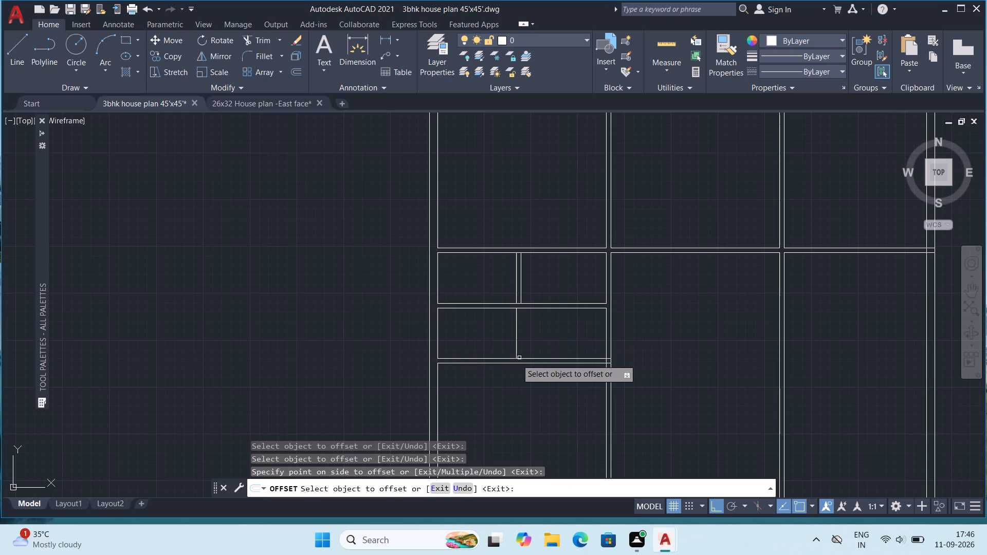
click(516, 328)
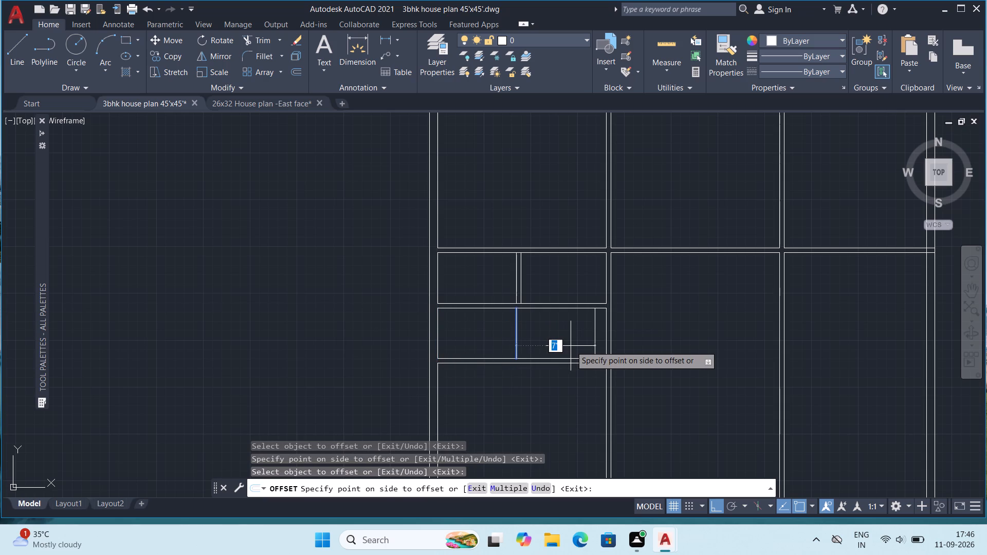
key(5)
key(shift+quotedbl)
key(Return)
middle_drag(559, 354, 557, 343)
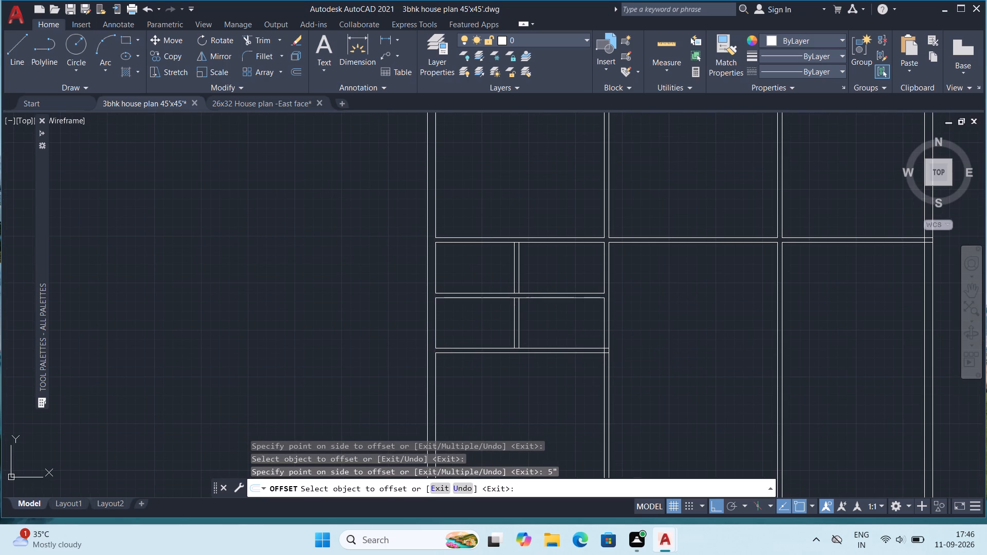
key(Escape)
key(Escape)
Extend the right-hand line of the upper small room's new divider down across the horizontal partition to the lower room.
scroll(538, 306, up, 1)
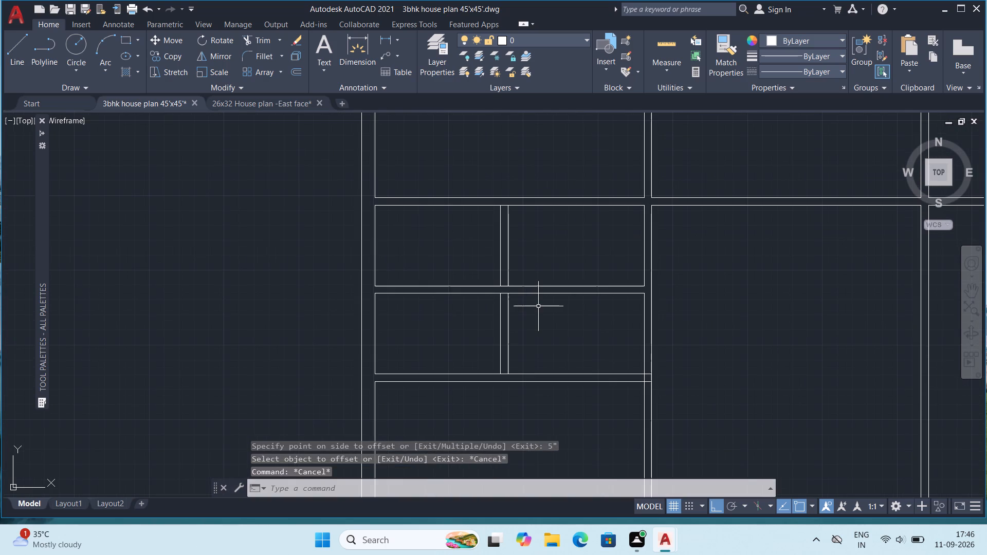
key(e)
key(x)
key(Return)
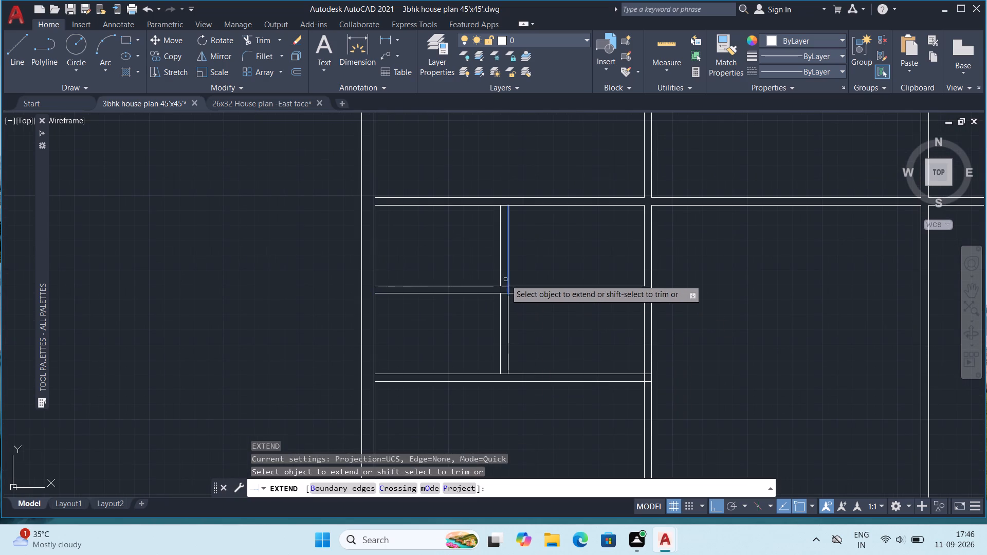
click(508, 277)
key(Escape)
key(Escape)
key(Escape)
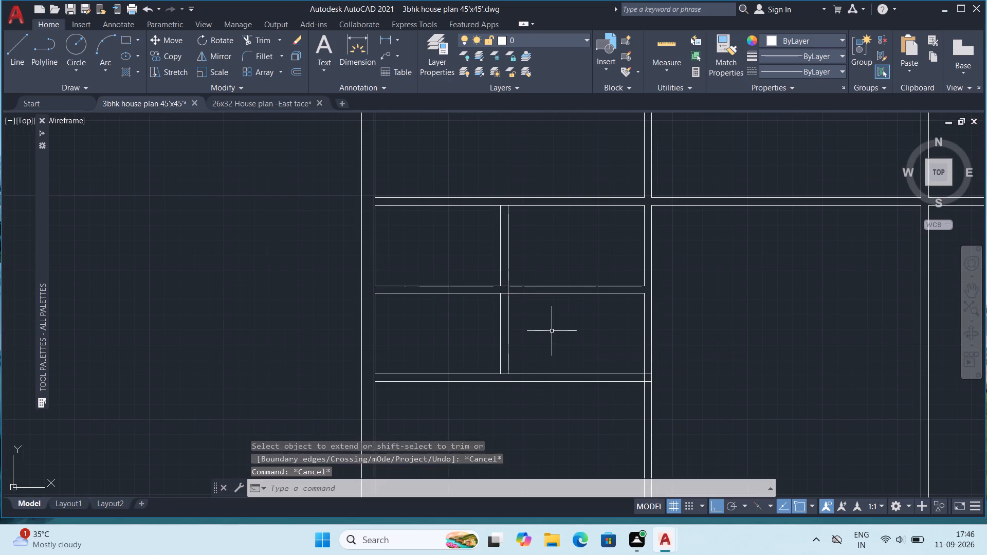
Trim both lines of the partition between the two small rooms where they run past the new divider across the left bay.
key(Escape)
text(tr)
key(Return)
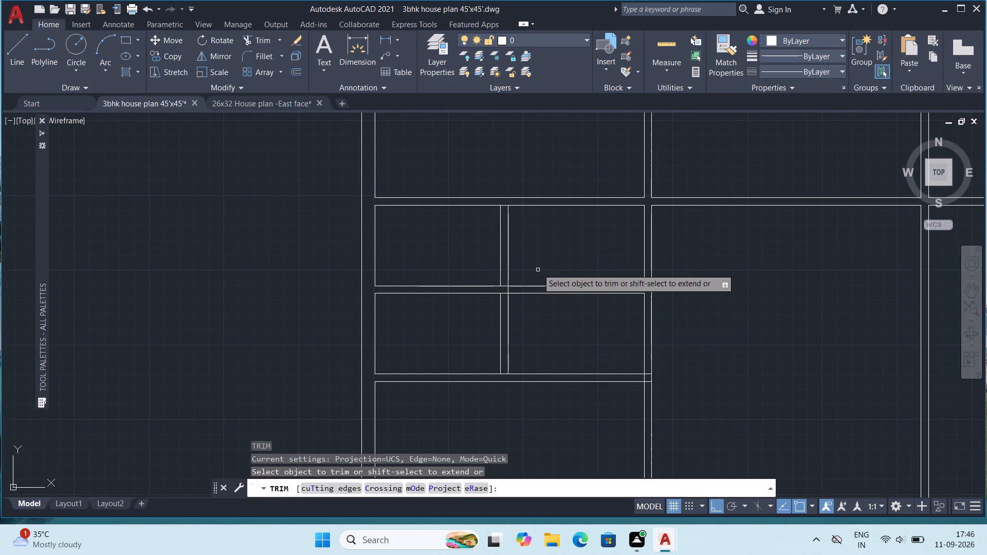
drag(538, 263, 556, 332)
middle_drag(633, 343, 624, 374)
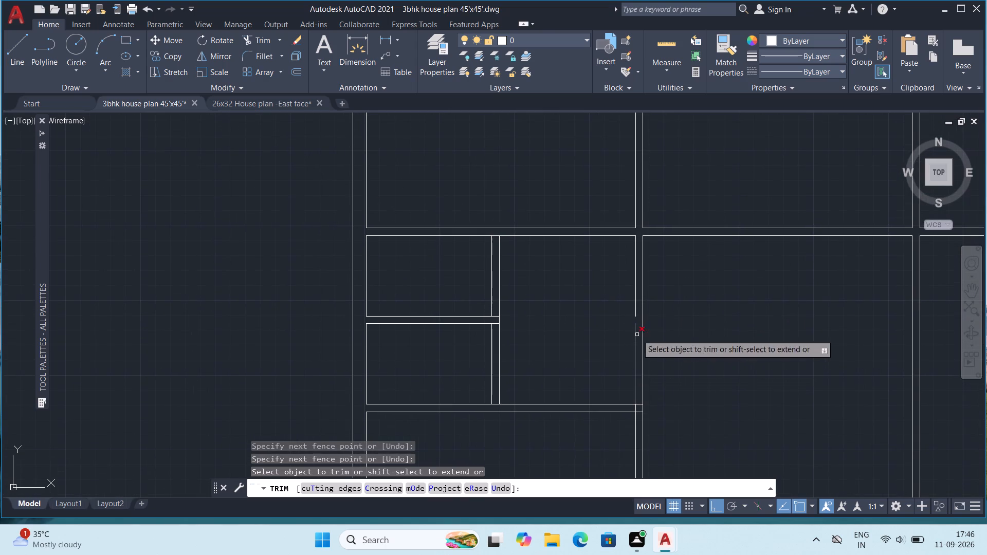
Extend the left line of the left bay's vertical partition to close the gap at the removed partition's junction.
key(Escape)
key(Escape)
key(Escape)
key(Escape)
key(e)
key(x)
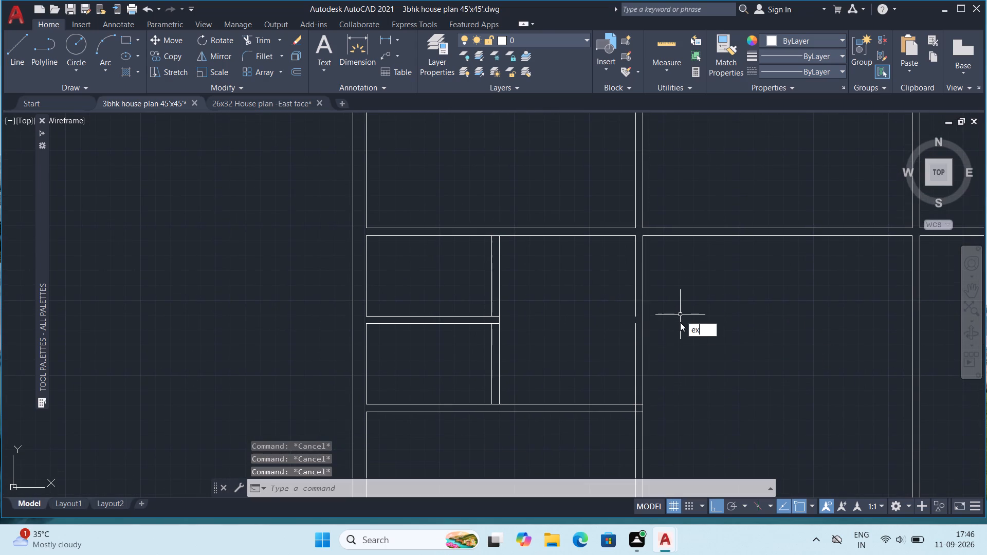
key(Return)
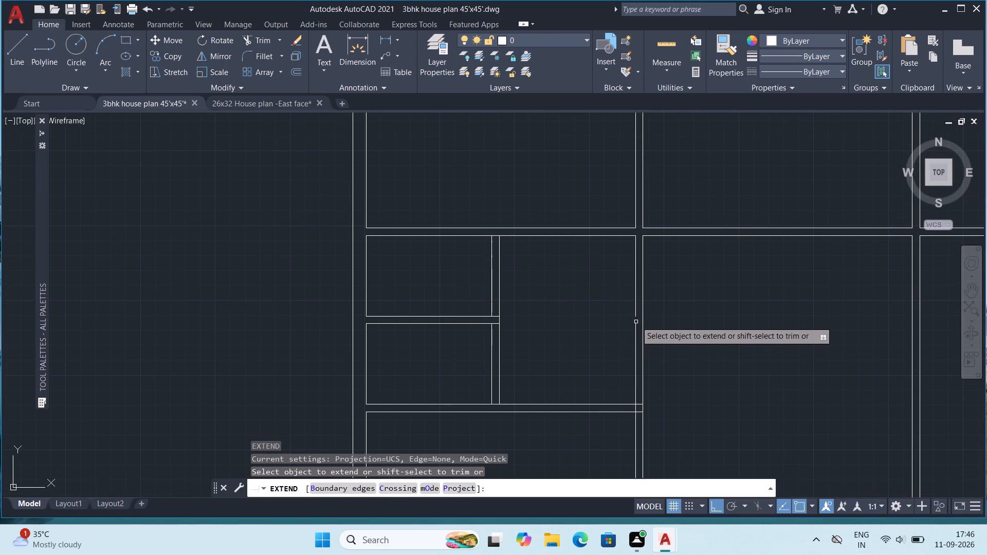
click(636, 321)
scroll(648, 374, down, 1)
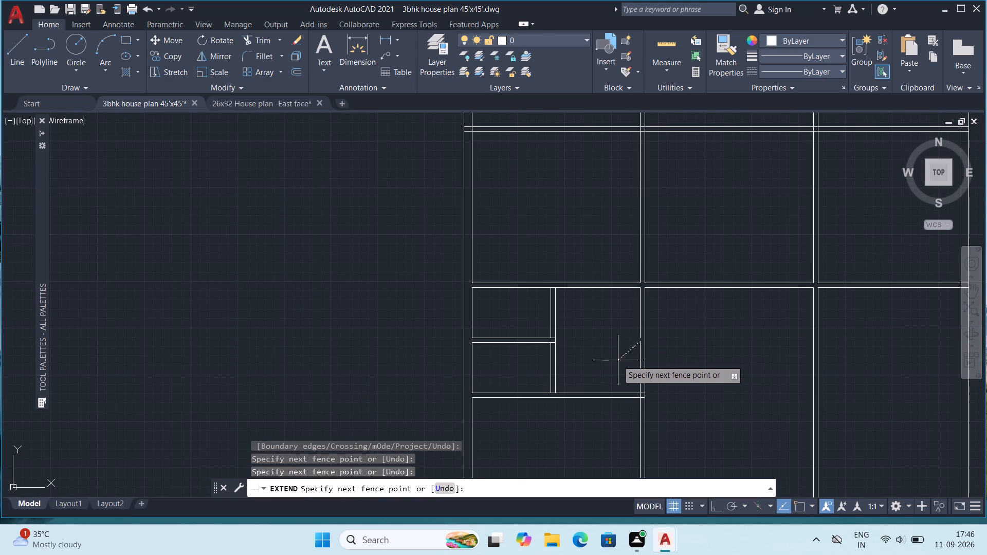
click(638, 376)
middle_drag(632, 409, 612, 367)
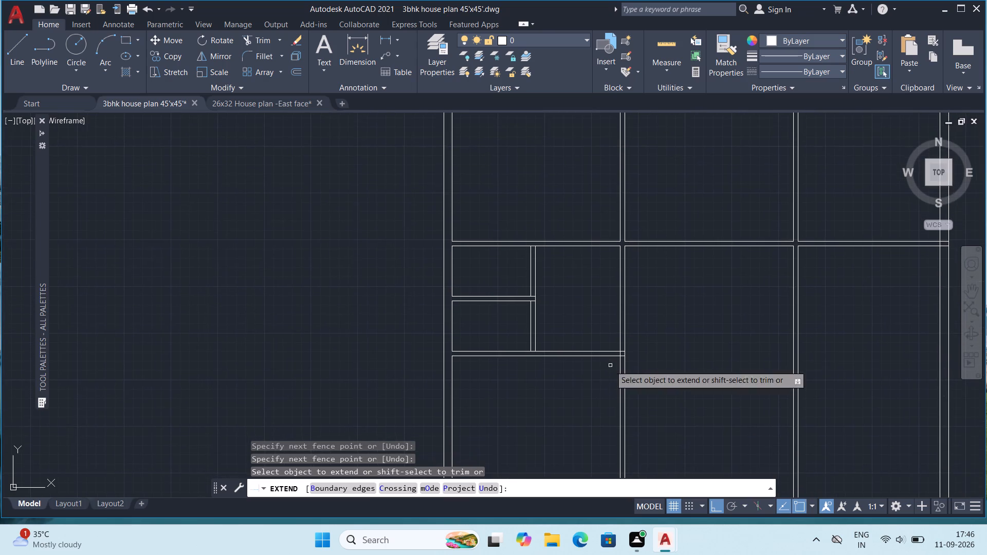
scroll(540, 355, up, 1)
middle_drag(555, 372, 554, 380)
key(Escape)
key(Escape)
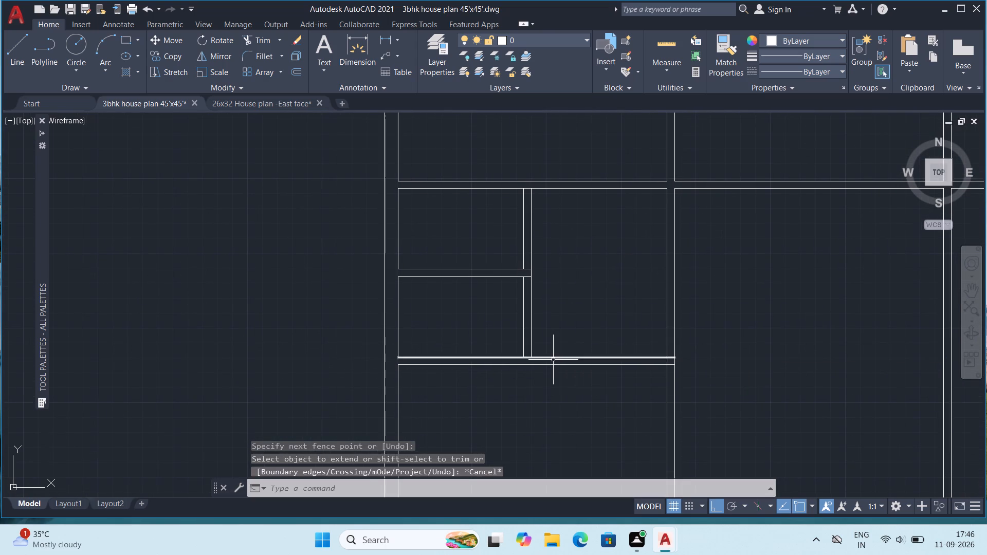
Extend the divider's left line across the partition between the small rooms and its right line to the lower partition's bottom line.
key(e)
key(x)
key(Return)
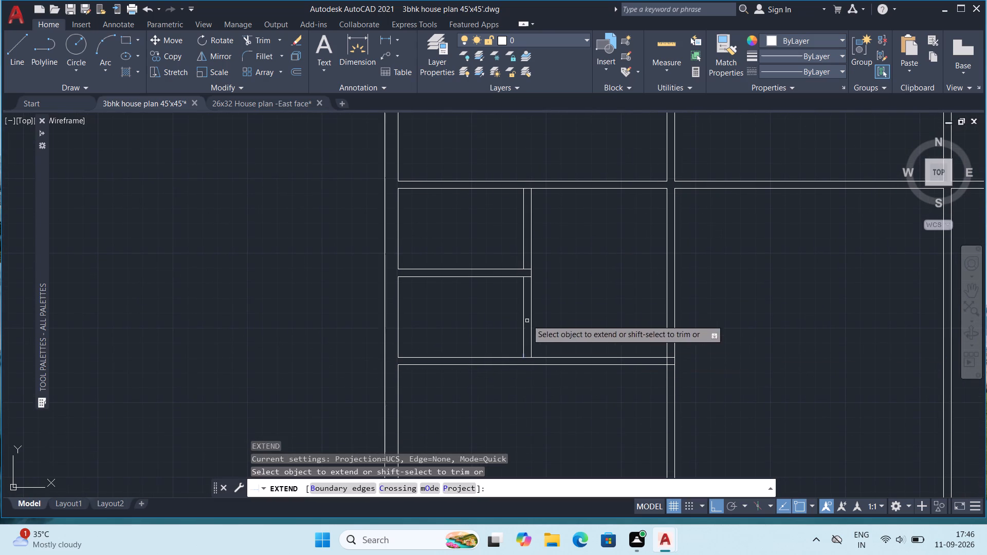
click(523, 288)
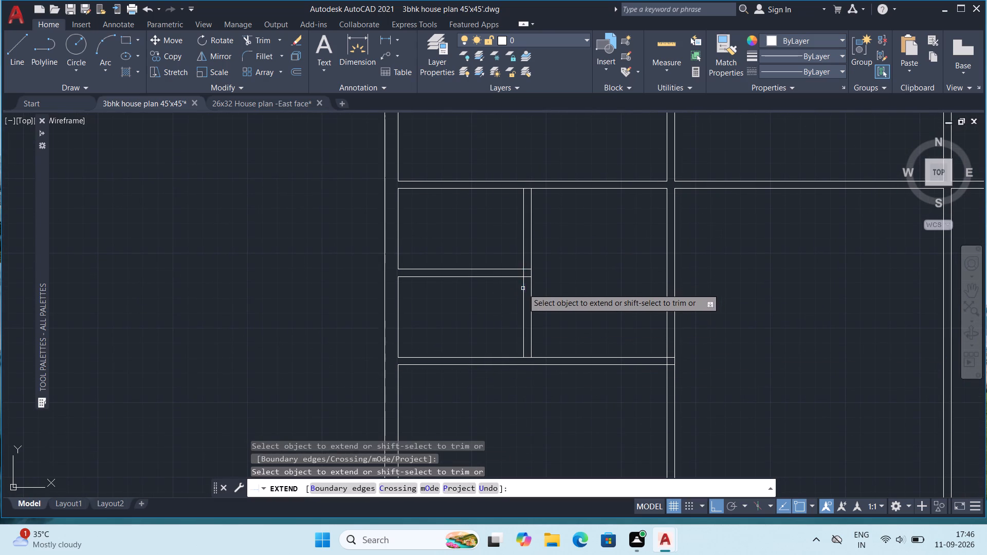
click(531, 347)
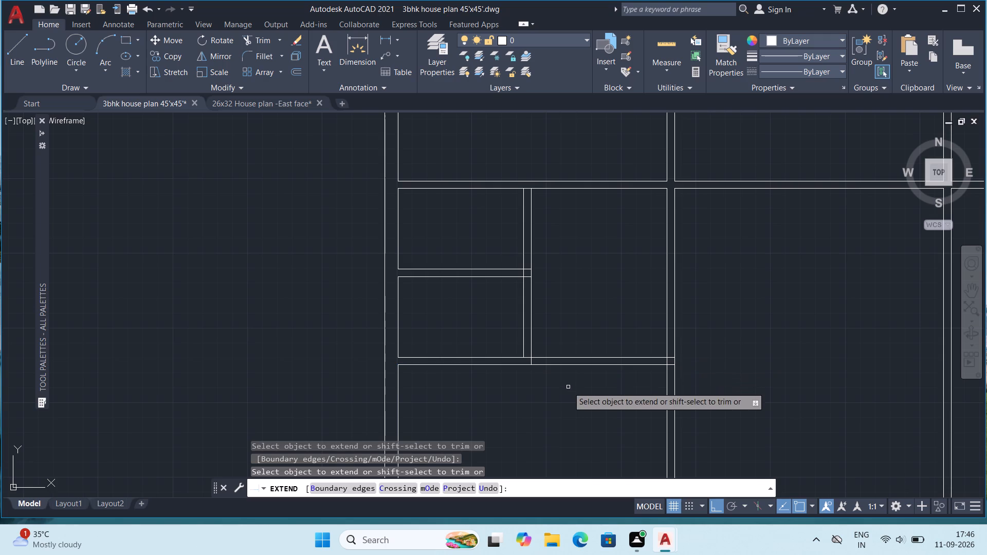
key(Escape)
key(Escape)
key(Escape)
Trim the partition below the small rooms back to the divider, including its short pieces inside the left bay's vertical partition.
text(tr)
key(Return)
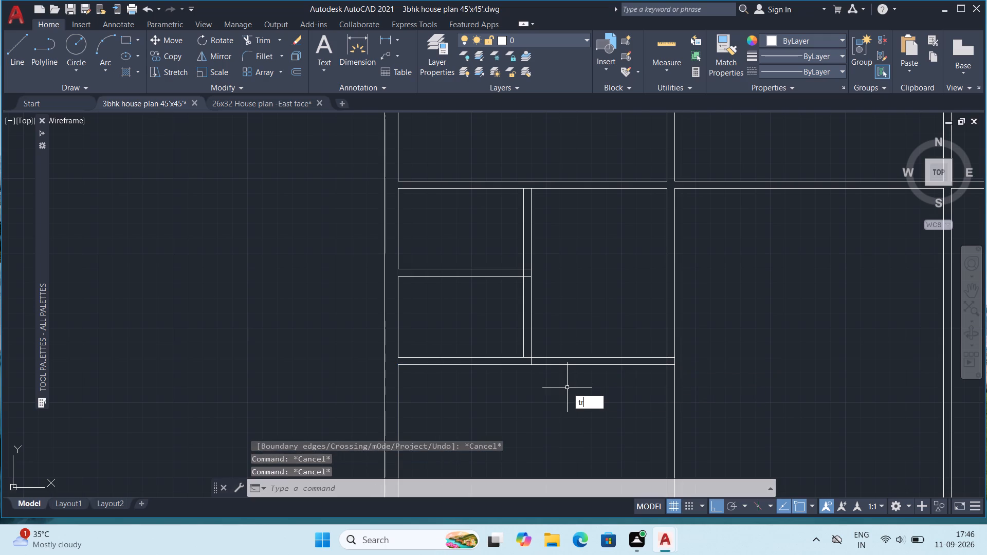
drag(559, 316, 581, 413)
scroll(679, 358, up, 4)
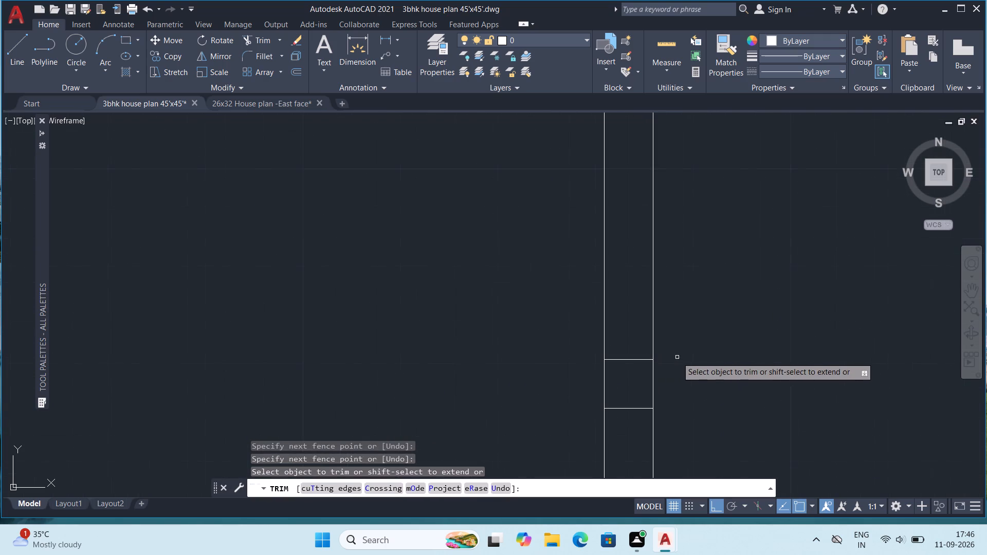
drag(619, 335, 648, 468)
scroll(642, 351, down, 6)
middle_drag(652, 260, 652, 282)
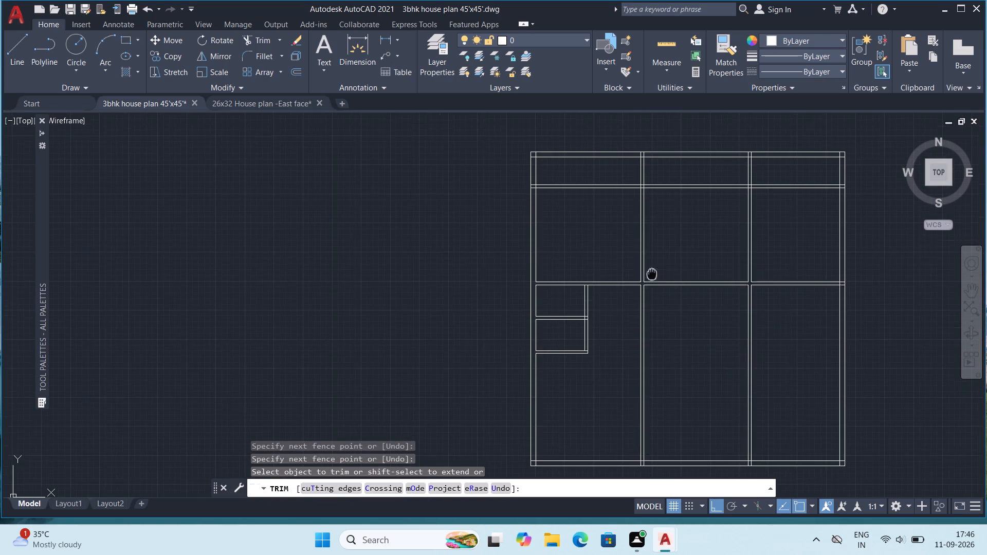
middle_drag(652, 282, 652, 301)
Trim the overlapping lines where the small rooms' divider meets the partition between them and the partition below them.
scroll(557, 361, up, 3)
scroll(641, 321, up, 3)
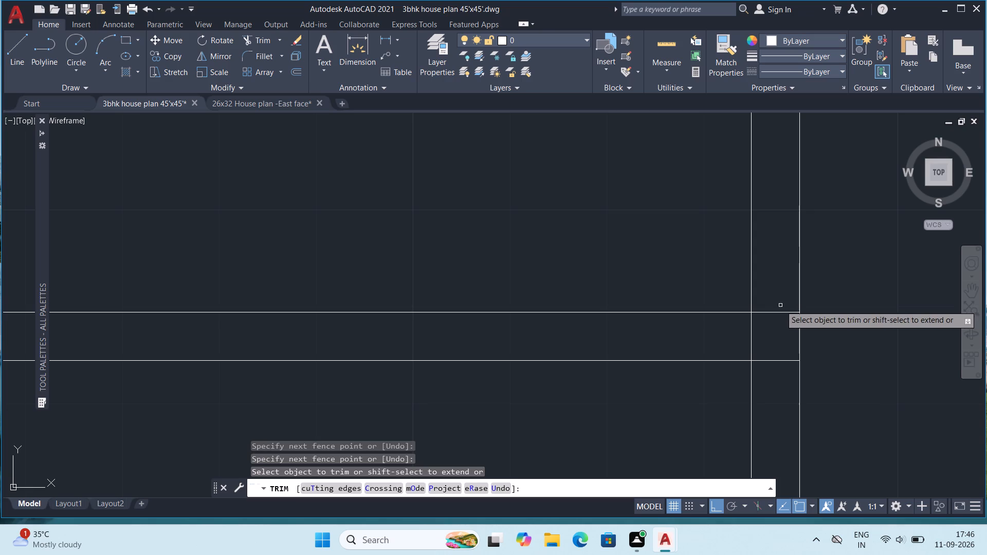
drag(776, 288, 776, 365)
drag(779, 330, 667, 356)
scroll(676, 349, down, 2)
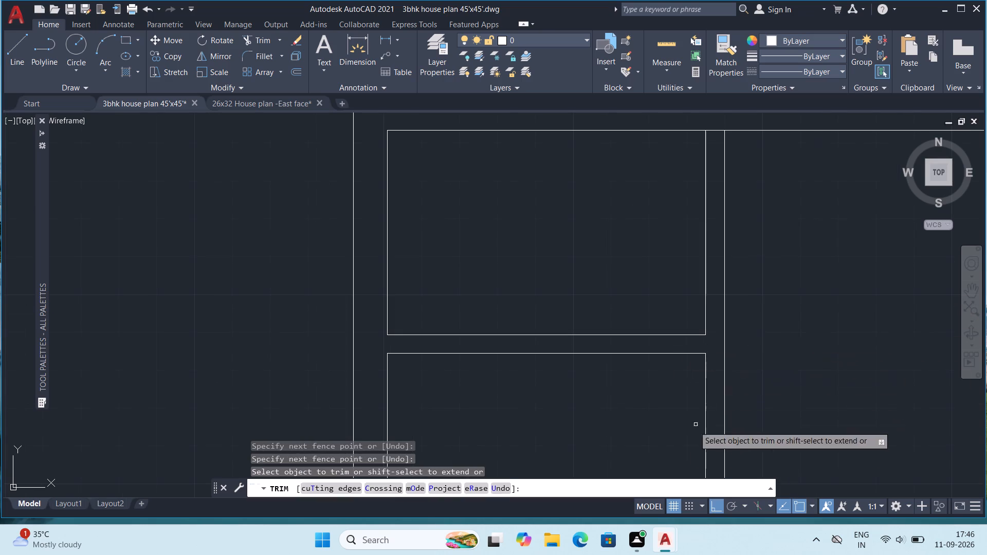
middle_drag(682, 454, 627, 270)
scroll(683, 374, up, 1)
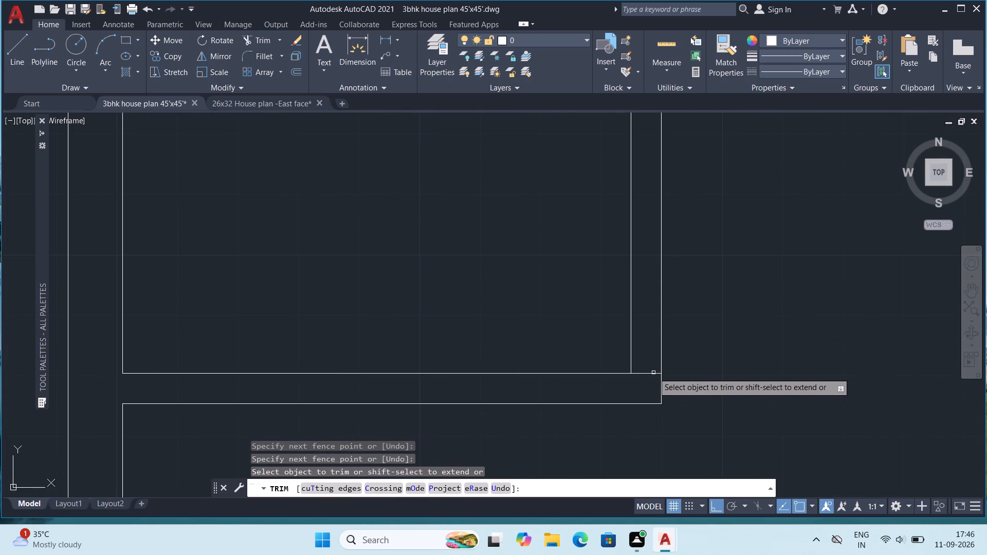
drag(643, 354, 645, 386)
scroll(635, 361, down, 3)
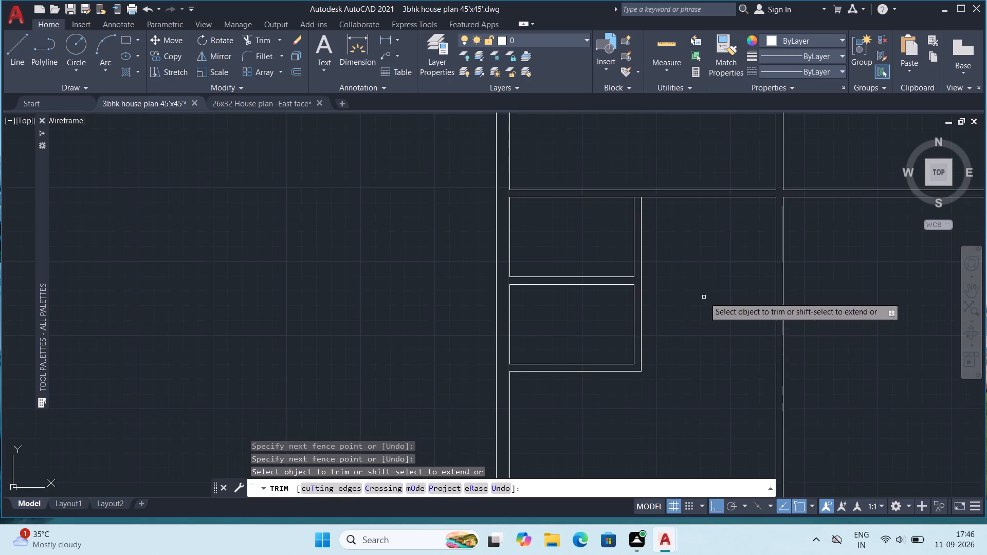
Trim the short line piece closing the top of the small rooms' divider at the horizontal partition above.
middle_drag(705, 296, 578, 398)
scroll(530, 317, up, 3)
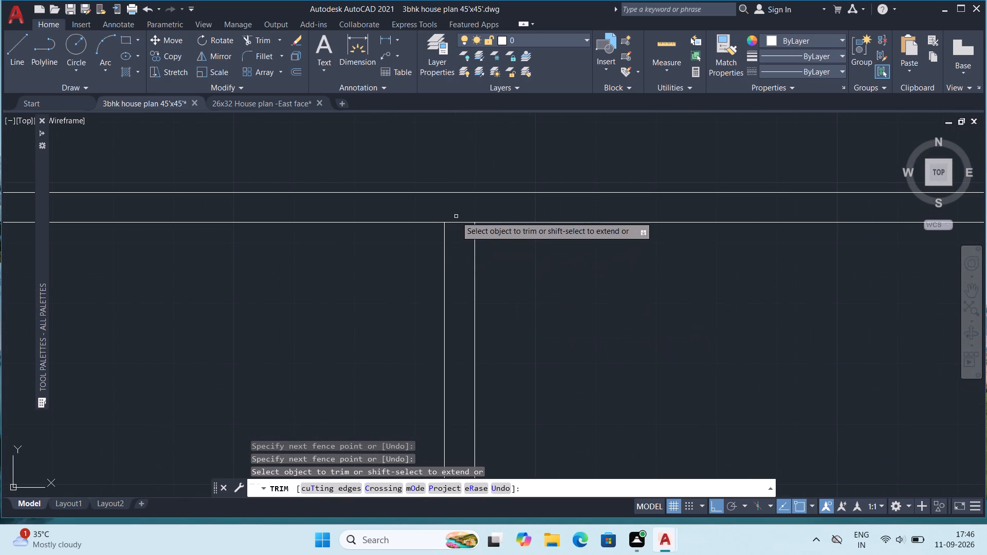
drag(457, 216, 457, 231)
scroll(457, 231, down, 2)
scroll(589, 282, down, 1)
middle_drag(622, 379, 582, 393)
scroll(535, 324, down, 1)
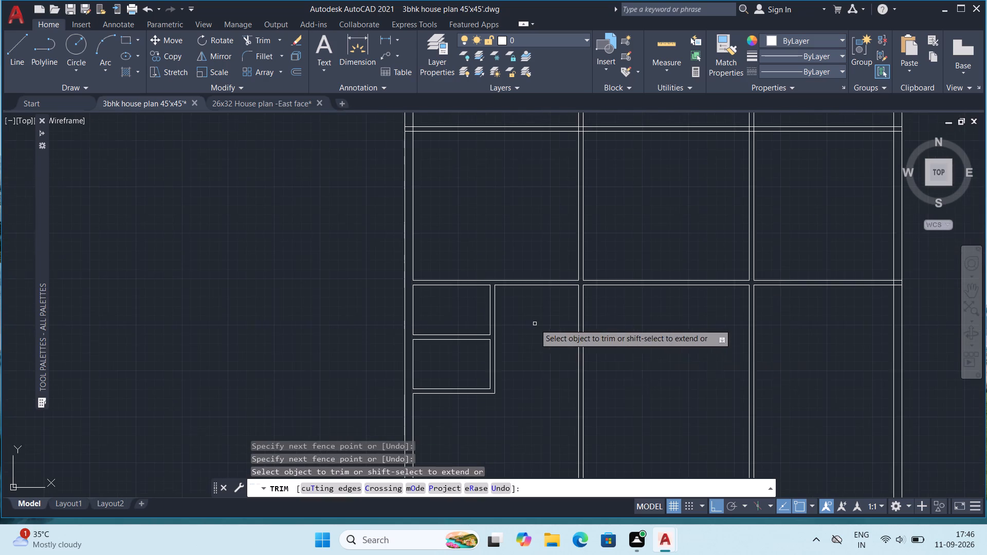
middle_drag(633, 380, 549, 397)
scroll(559, 336, down, 1)
middle_drag(576, 383, 541, 331)
middle_drag(634, 331, 596, 339)
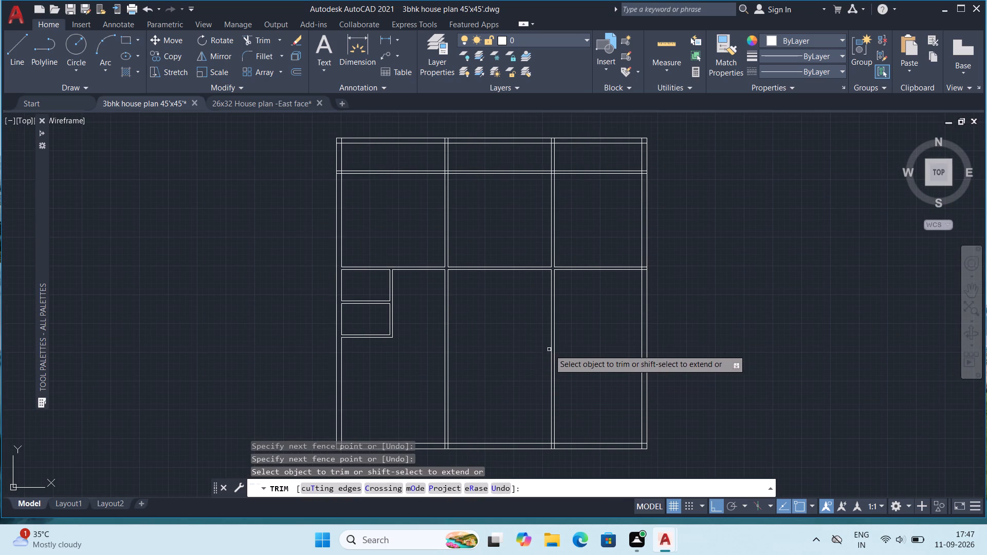
key(Escape)
key(Escape)
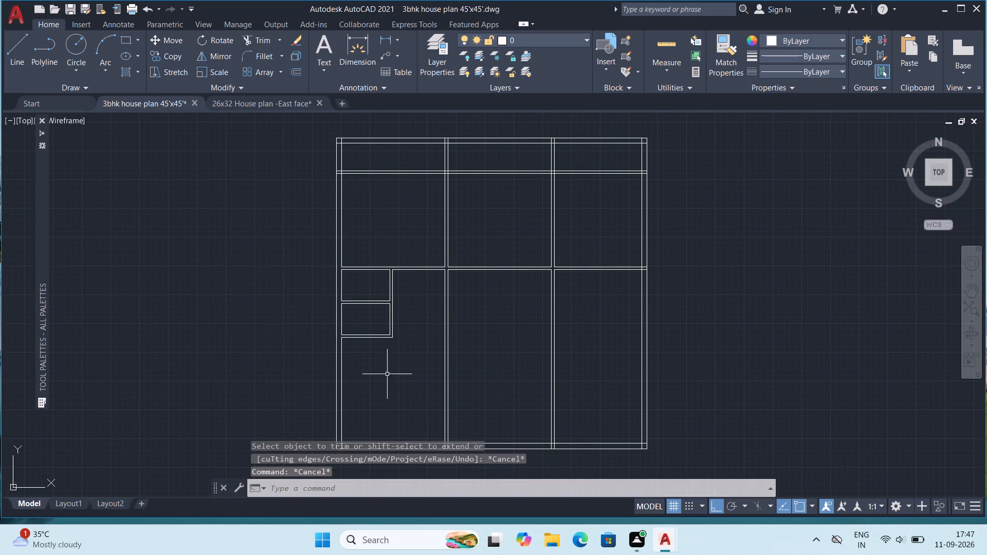
Extend both lines of the partition below the small rooms across the left bay to the vertical partition's far line.
middle_drag(411, 370, 413, 347)
scroll(390, 338, up, 2)
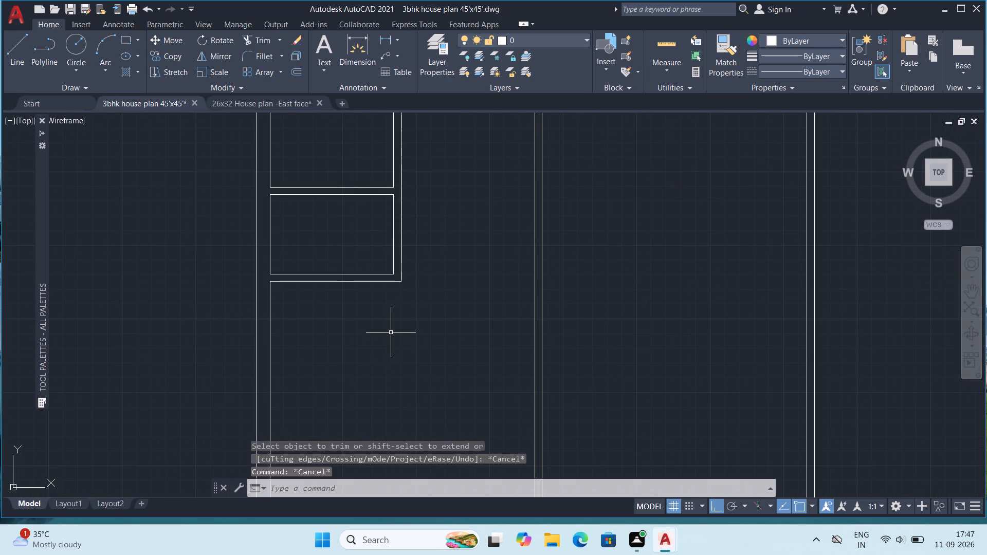
key(e)
key(x)
key(Return)
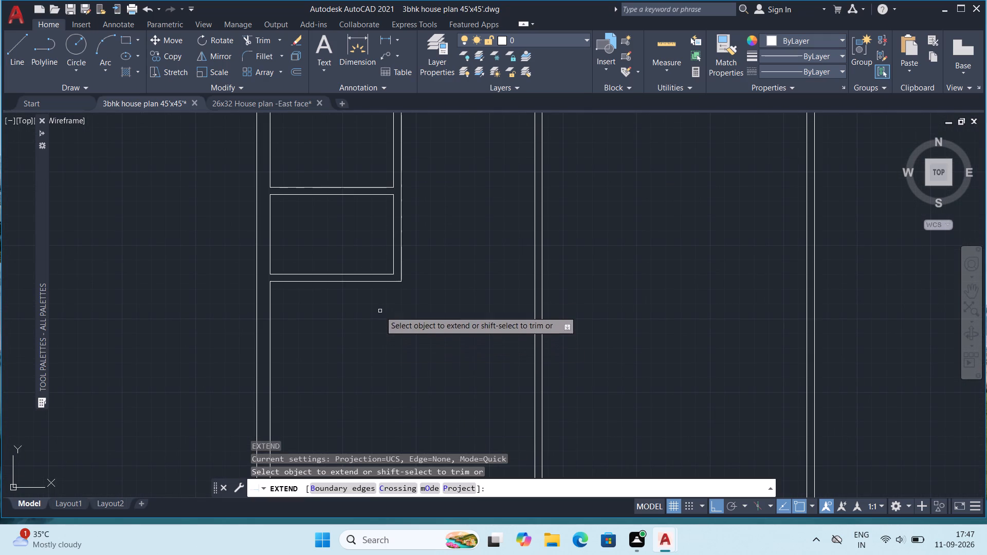
click(387, 283)
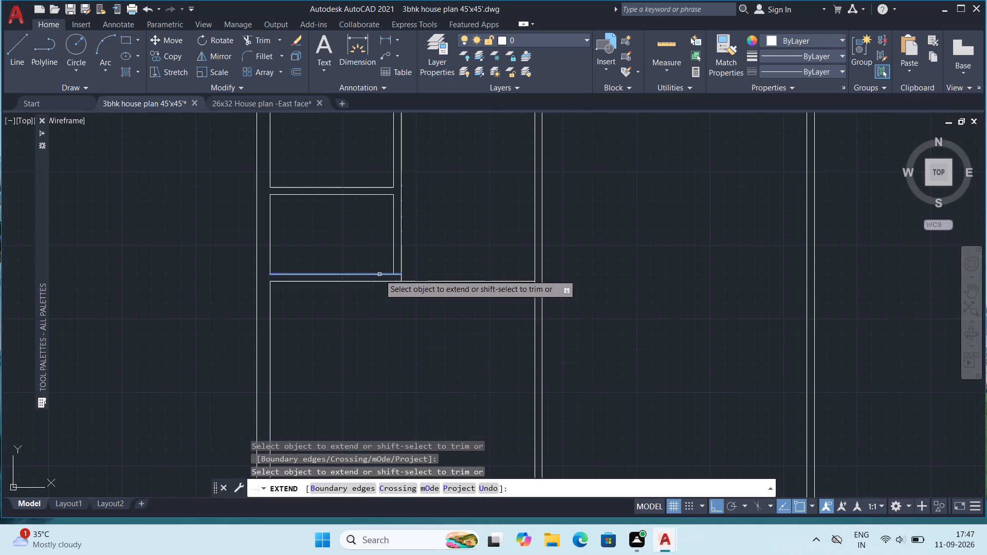
click(383, 272)
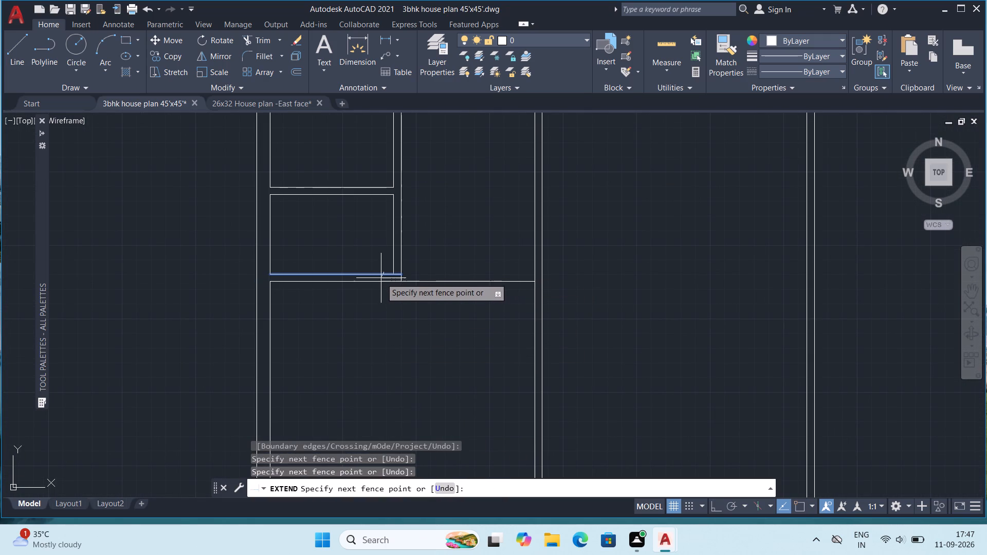
click(381, 279)
click(388, 273)
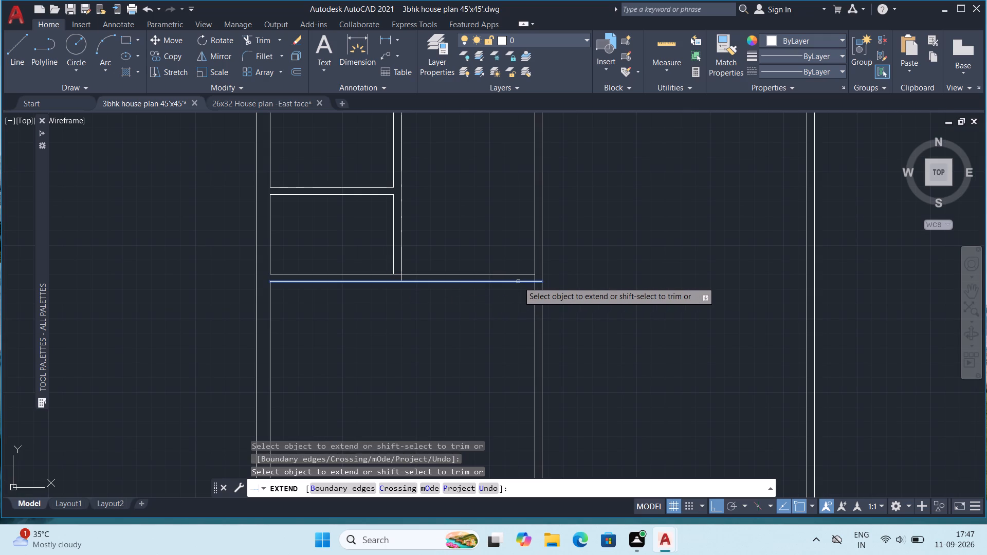
click(518, 282)
click(522, 273)
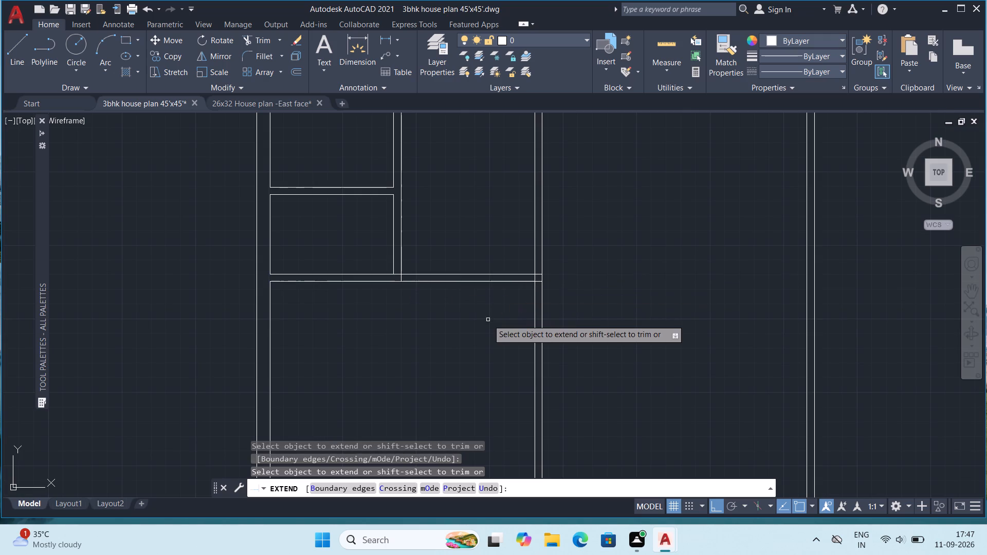
scroll(511, 328, down, 2)
middle_drag(497, 343, 488, 334)
scroll(549, 318, up, 1)
middle_drag(534, 280, 548, 341)
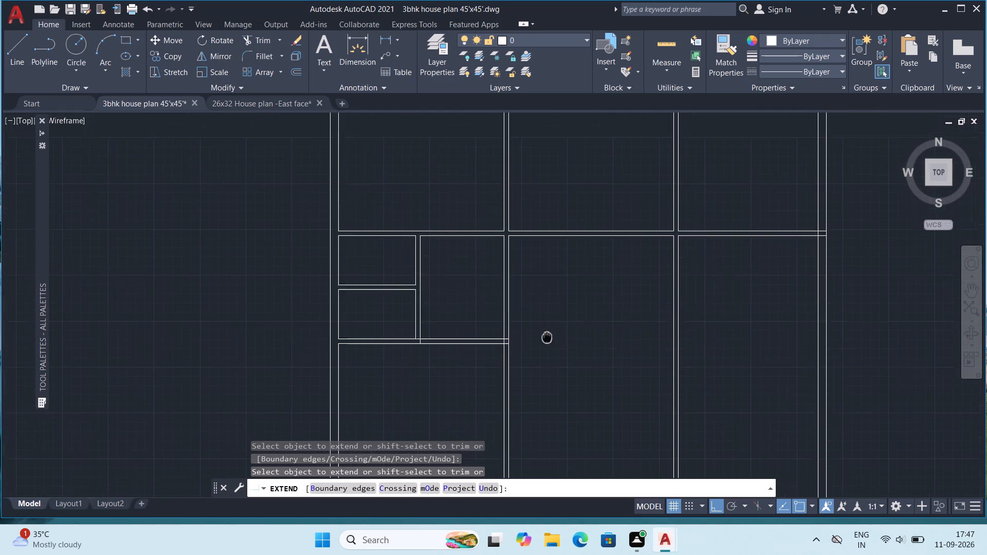
middle_drag(548, 341, 549, 374)
key(Escape)
key(Escape)
key(Escape)
key(Escape)
key(Escape)
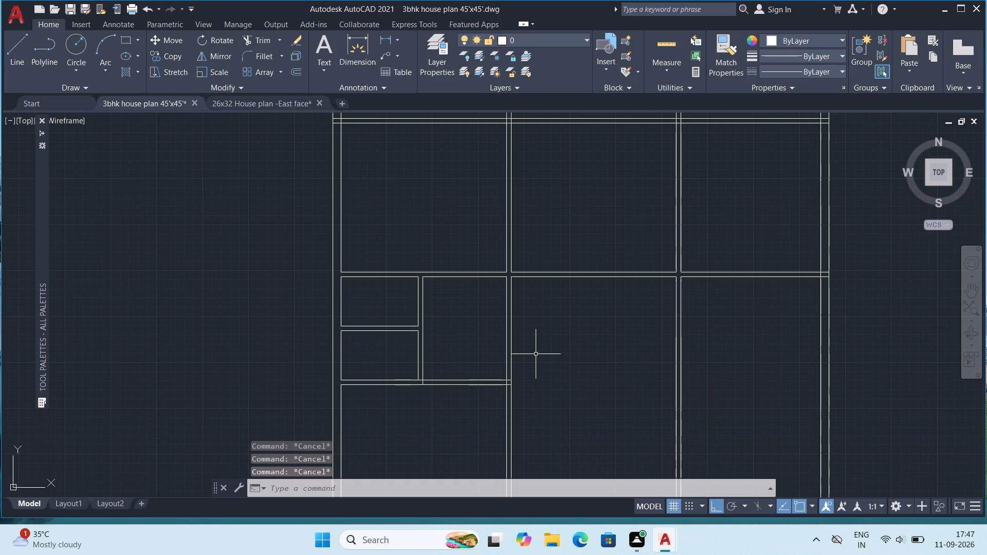
Trim away both lines of the left bay's vertical partition between the horizontal partitions above and below the small rooms.
text(tr)
key(Return)
drag(476, 324, 543, 338)
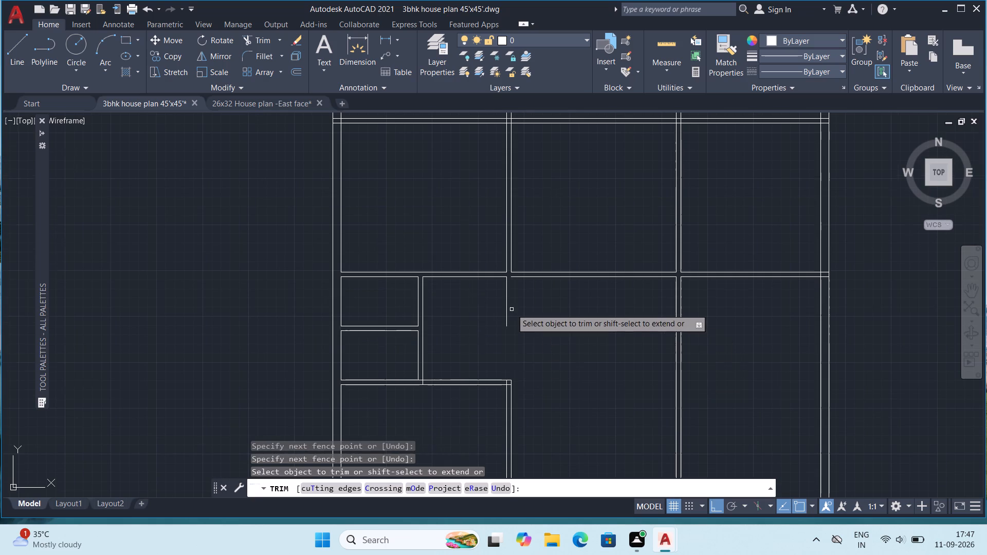
scroll(511, 308, up, 1)
drag(484, 290, 522, 302)
key(Escape)
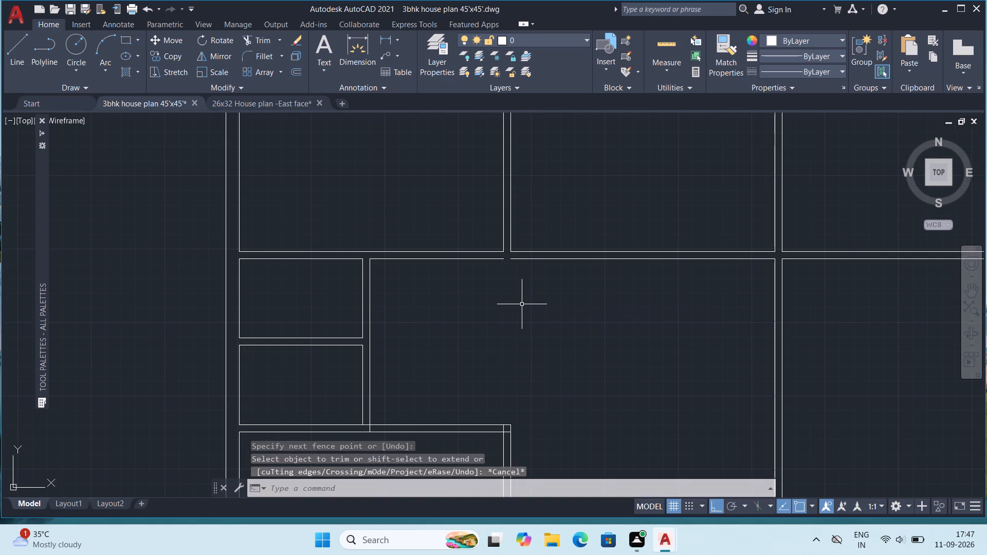
key(Escape)
Extend the central bay's lower horizontal partition line to close the gap where the vertical partition was removed.
key(e)
key(x)
key(Return)
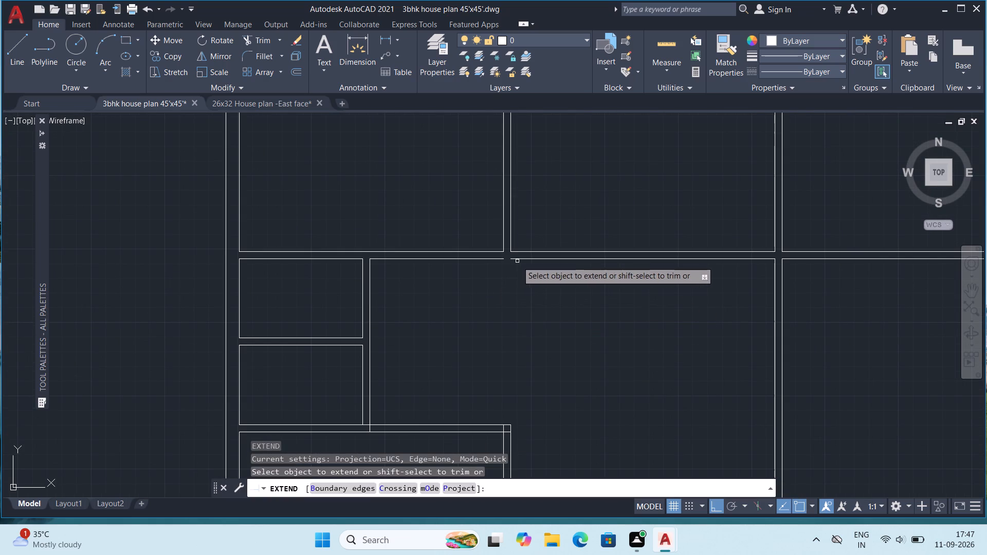
click(519, 260)
scroll(530, 347, down, 2)
middle_drag(543, 383, 519, 305)
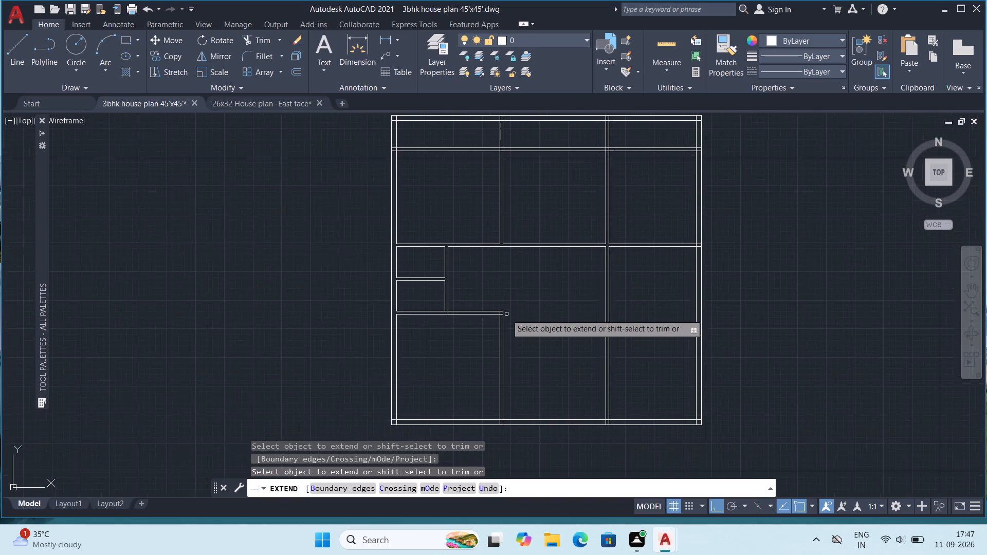
Trim the overlapping inner lines at the corner where the partition below the small rooms meets the remaining vertical partition.
scroll(506, 314, up, 7)
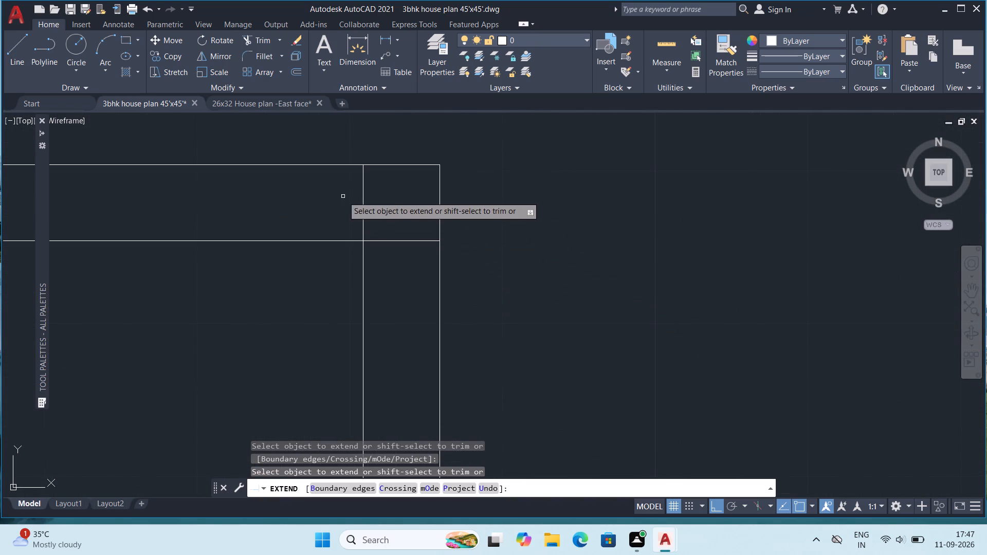
drag(343, 195, 394, 256)
drag(325, 180, 388, 228)
key(Escape)
key(Escape)
text(tr)
key(Return)
drag(330, 199, 410, 272)
Trim the overlapping line pieces where the small rooms' divider meets the extended partition below them.
scroll(405, 253, down, 4)
middle_drag(263, 294, 404, 270)
scroll(330, 192, up, 3)
scroll(311, 275, down, 2)
drag(312, 265, 335, 284)
scroll(350, 275, down, 3)
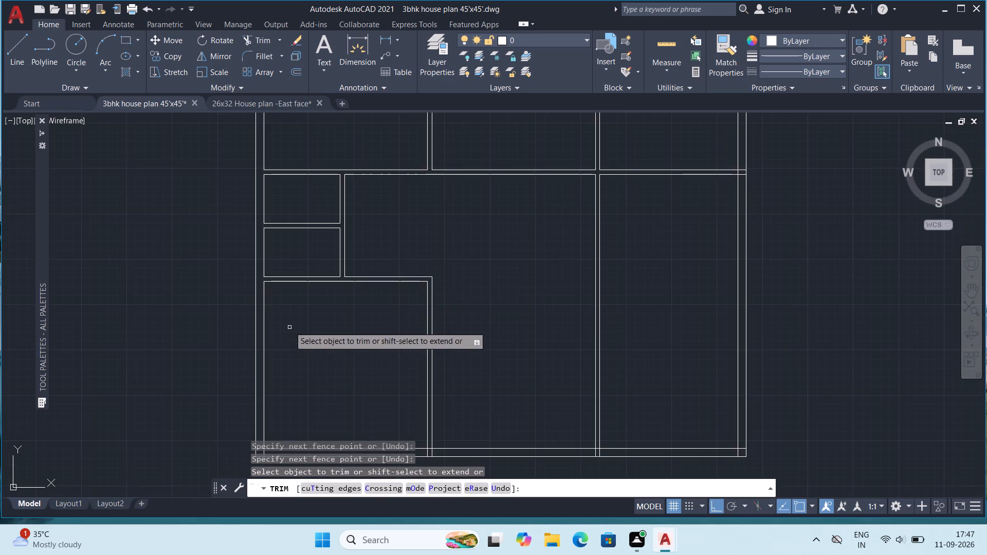
Trim the overlapping lines where the left vertical partition meets the bottom outer wall.
middle_drag(308, 320, 374, 282)
middle_drag(473, 299, 409, 306)
middle_drag(429, 405, 496, 293)
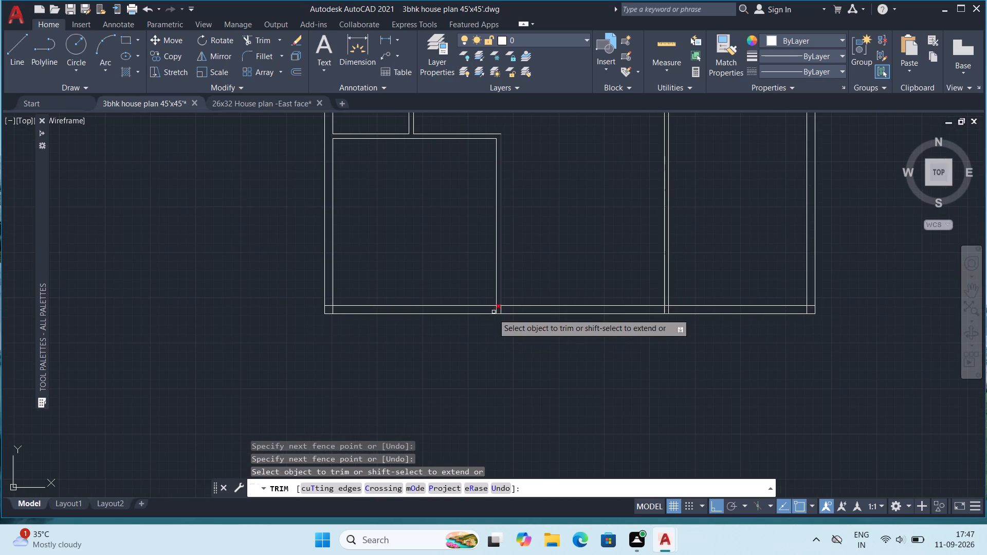
scroll(479, 320, up, 4)
drag(567, 258, 651, 254)
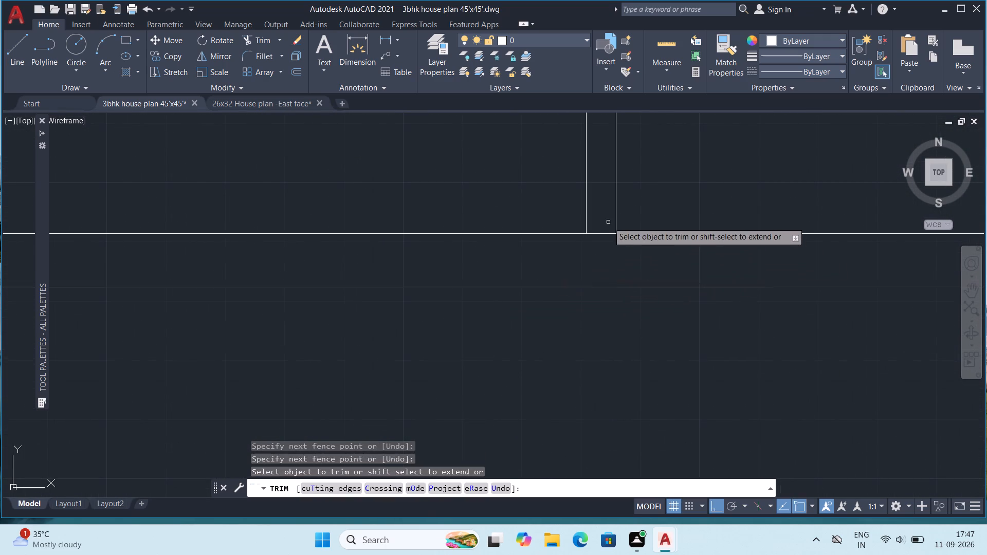
drag(607, 213, 605, 249)
Trim the overlapping inner wall lines at the plan's bottom-left outer corner.
scroll(598, 244, down, 3)
middle_drag(316, 268, 480, 300)
scroll(486, 273, up, 3)
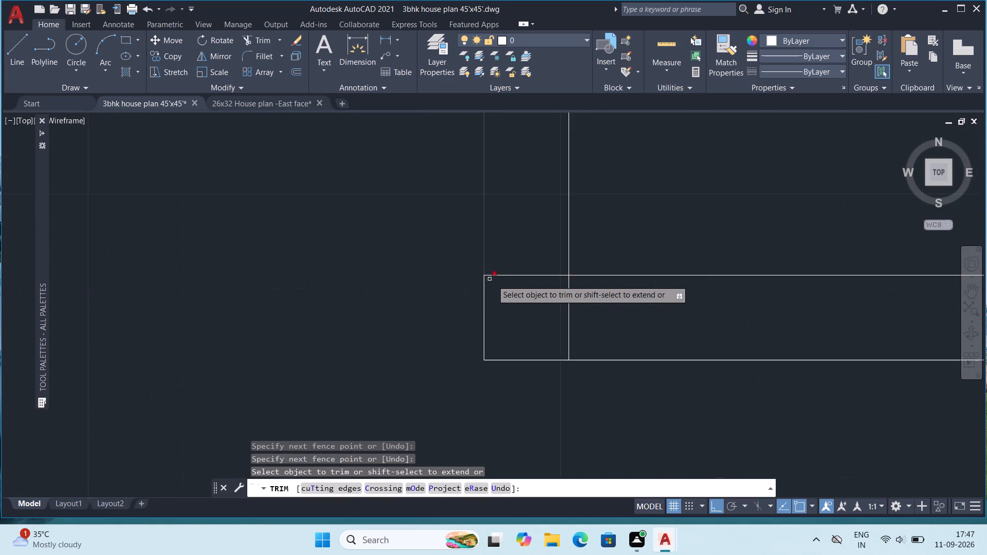
scroll(495, 282, up, 4)
drag(511, 180, 698, 308)
Trim the overlapping lines where the uppermost horizontal partition meets the right outer wall.
scroll(620, 287, down, 5)
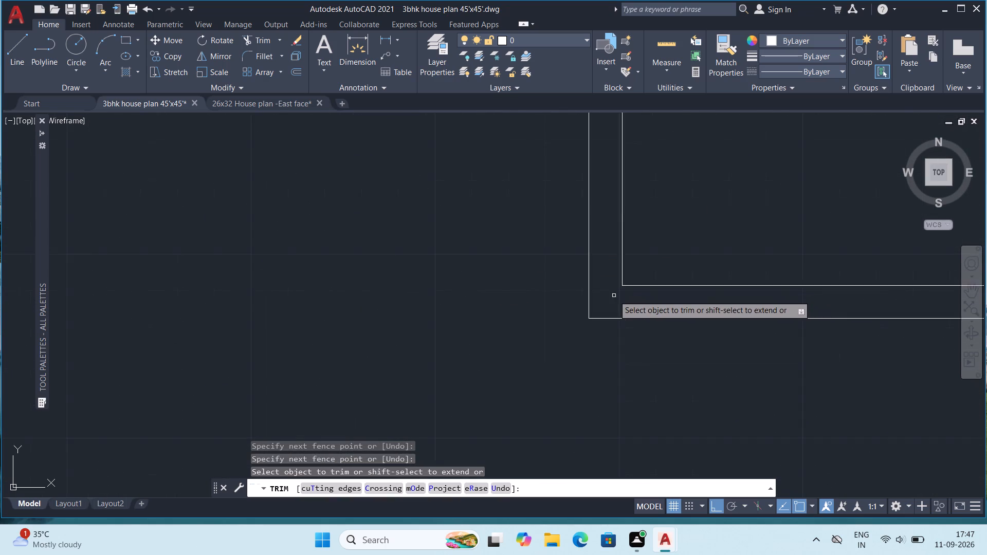
scroll(614, 295, down, 3)
middle_drag(717, 236, 423, 416)
scroll(414, 395, down, 1)
middle_drag(537, 376, 504, 331)
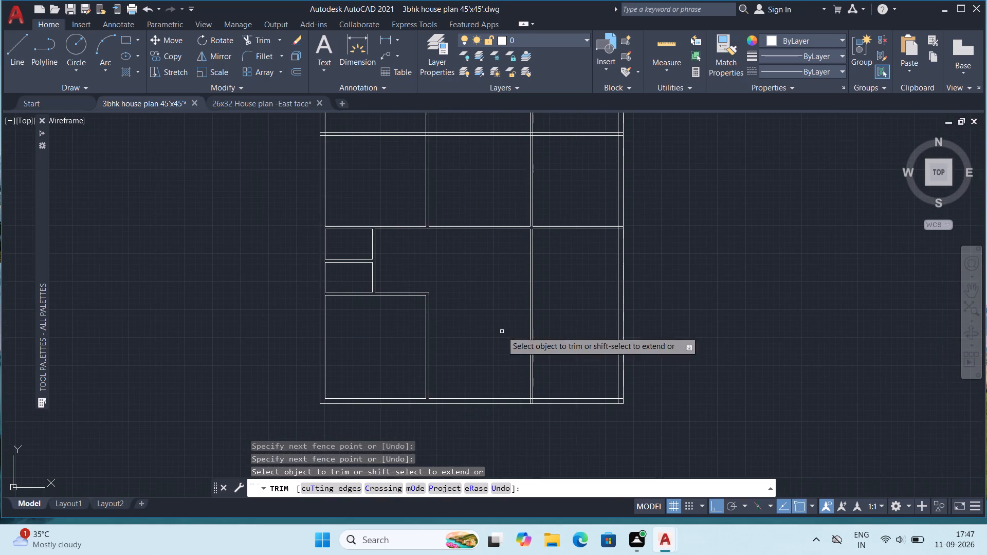
middle_drag(540, 236, 541, 269)
scroll(638, 169, up, 1)
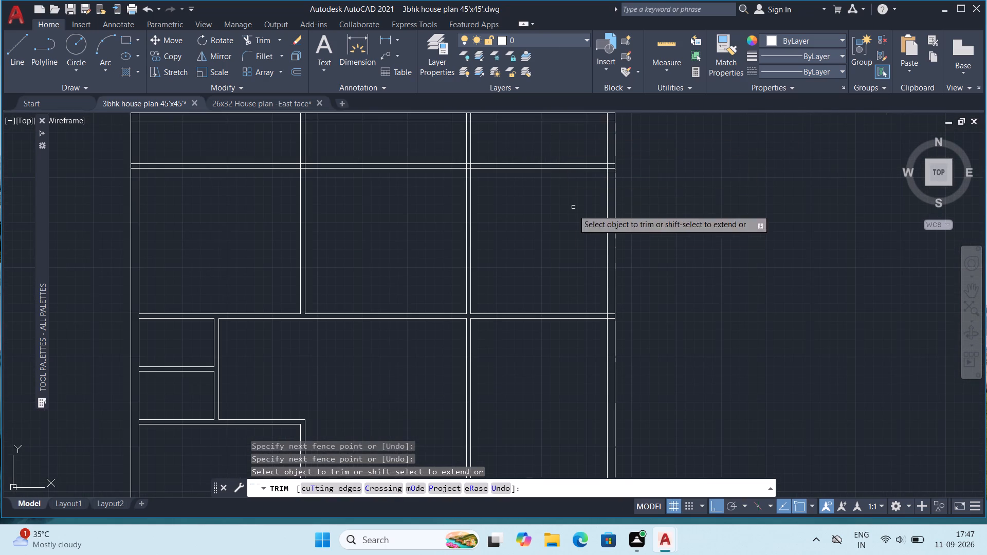
middle_drag(559, 184, 580, 292)
scroll(580, 292, up, 1)
scroll(659, 266, up, 3)
drag(670, 205, 678, 294)
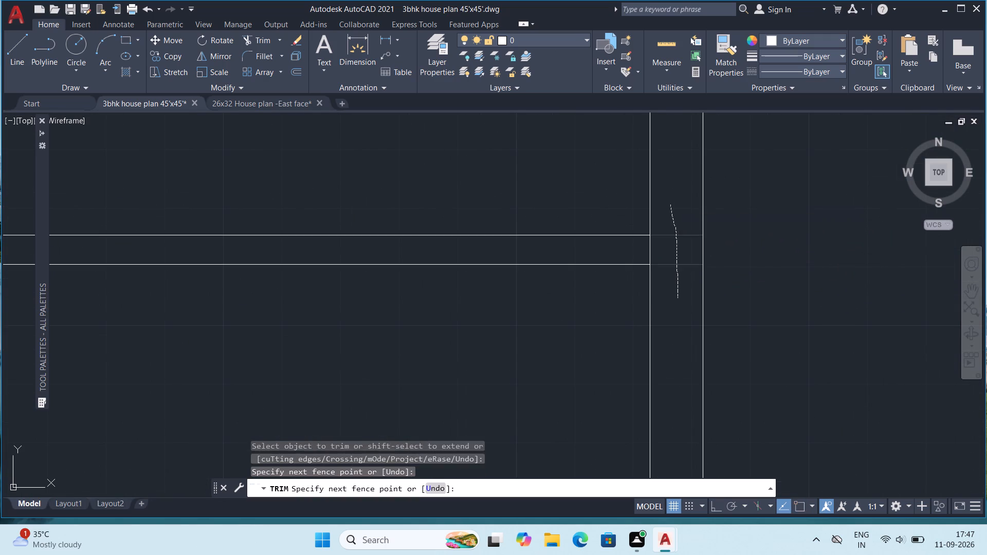
drag(678, 294, 678, 298)
drag(674, 253, 556, 253)
Trim the overlapping inner wall lines at the plan's top-right outer corner.
scroll(632, 230, down, 2)
middle_drag(618, 148, 590, 274)
scroll(640, 234, up, 1)
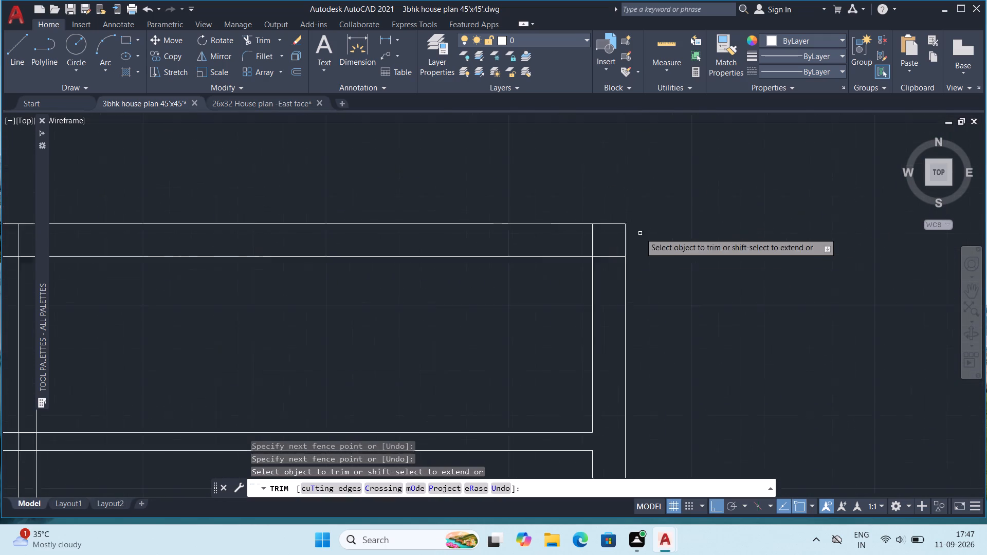
scroll(640, 233, up, 2)
drag(468, 248, 561, 316)
Trim the overlapping lines where the right vertical partition meets the top outer wall.
scroll(561, 321, down, 4)
middle_drag(363, 288, 424, 276)
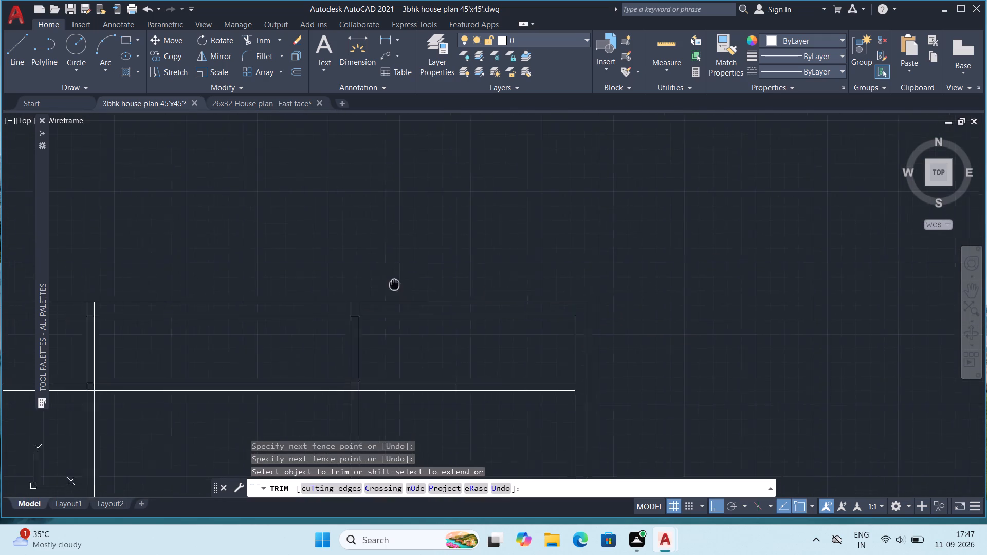
middle_drag(424, 276, 692, 197)
scroll(679, 220, up, 5)
drag(426, 190, 631, 187)
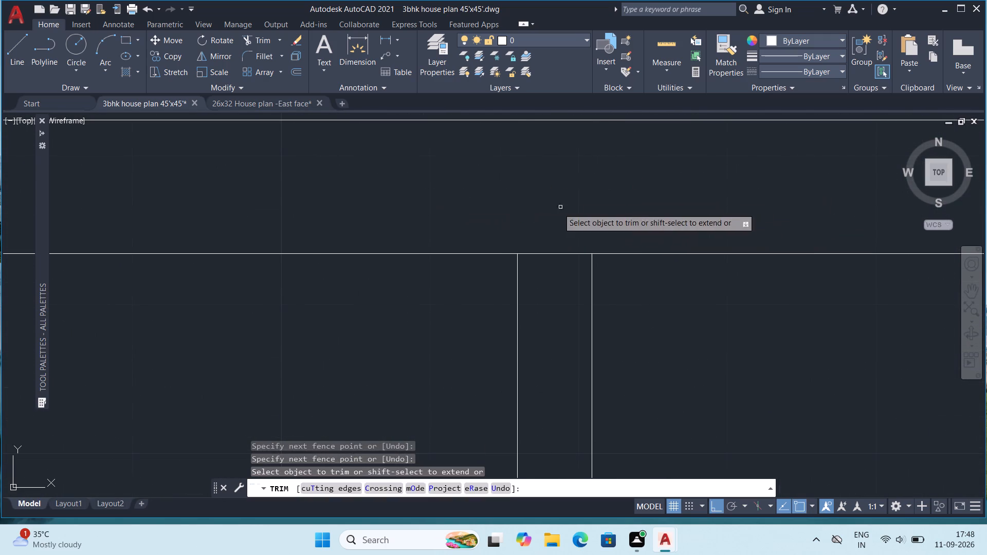
drag(547, 216, 554, 299)
Trim the overlapping lines where the left vertical partition meets the top outer wall.
scroll(554, 282, down, 4)
middle_drag(352, 287, 630, 246)
scroll(406, 221, up, 4)
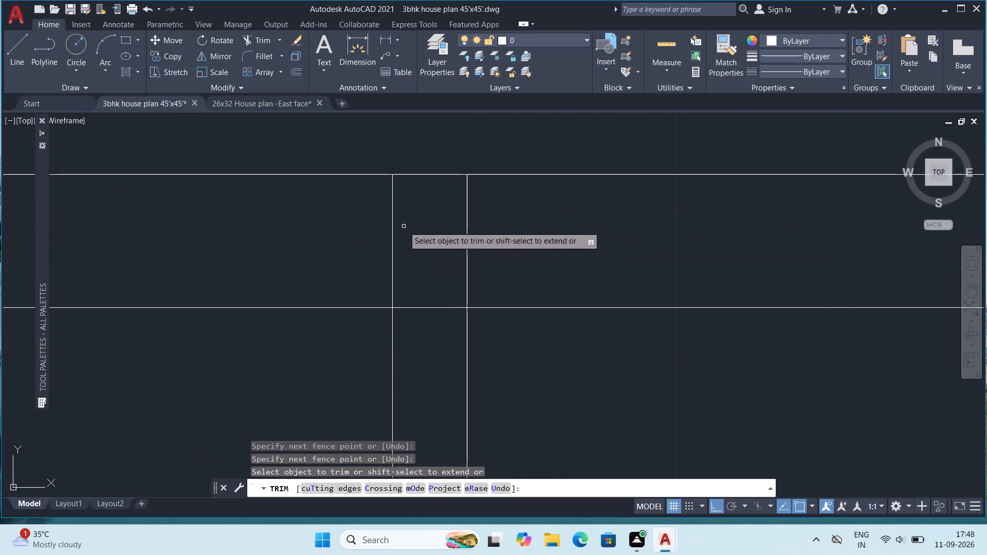
drag(342, 221, 542, 229)
drag(415, 260, 424, 328)
Trim the overlapping inner wall lines at the plan's top-left outer corner.
scroll(427, 314, down, 4)
middle_drag(315, 306, 317, 308)
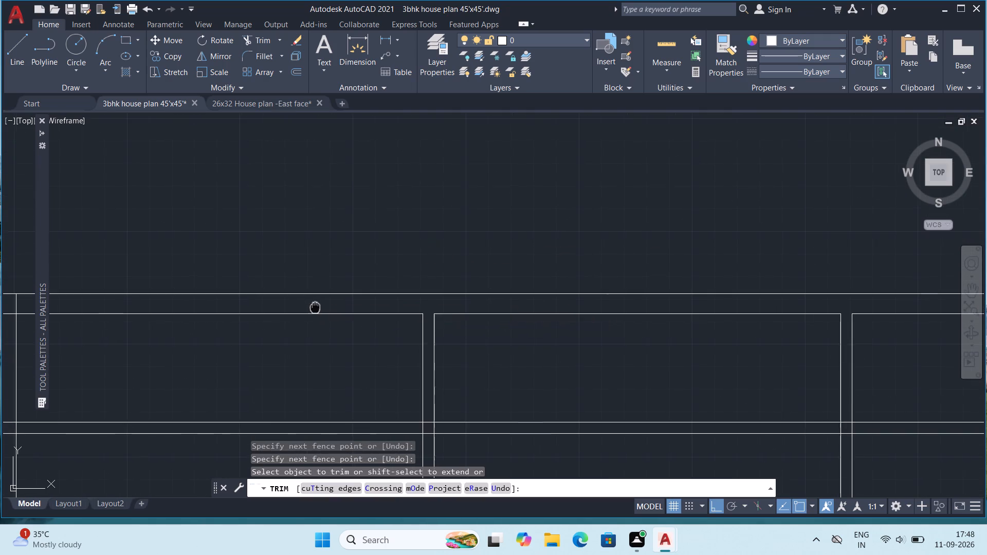
middle_drag(317, 308, 643, 223)
scroll(398, 232, up, 5)
middle_drag(213, 194, 631, 261)
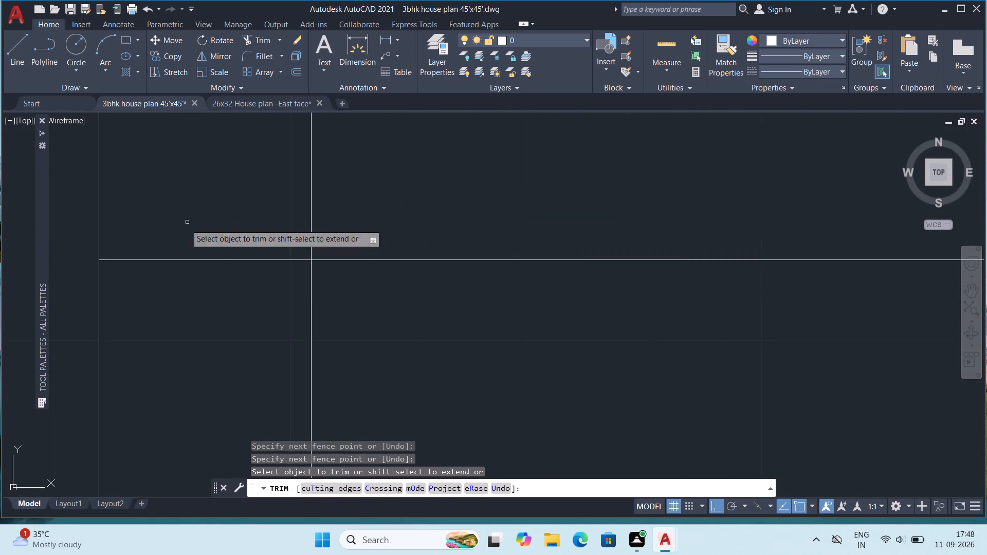
drag(165, 287, 363, 193)
Trim the overlapping lines where the uppermost horizontal partition meets the left outer wall.
scroll(366, 194, down, 5)
scroll(576, 259, down, 2)
middle_drag(711, 276, 628, 220)
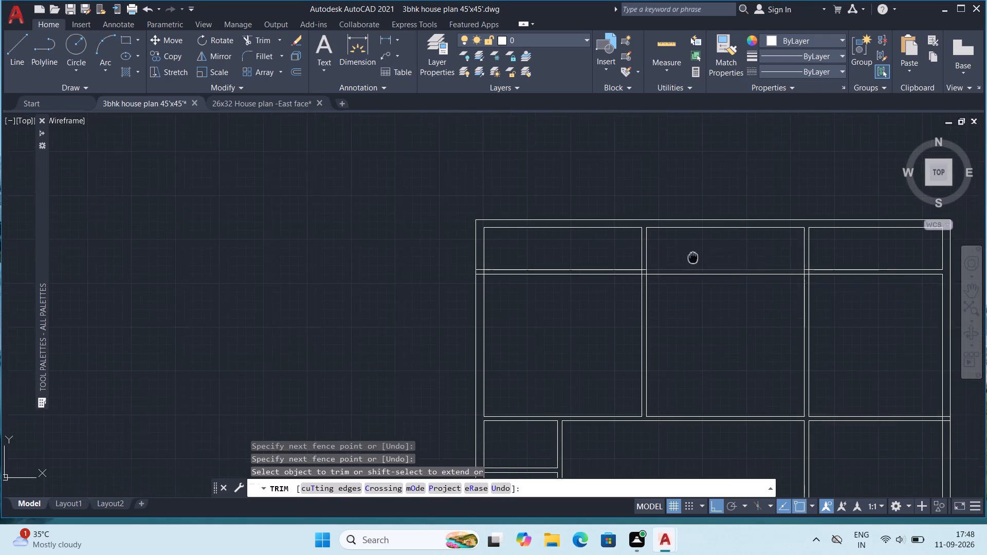
middle_drag(628, 220, 618, 217)
scroll(591, 208, up, 4)
middle_drag(251, 239, 754, 234)
scroll(304, 252, up, 3)
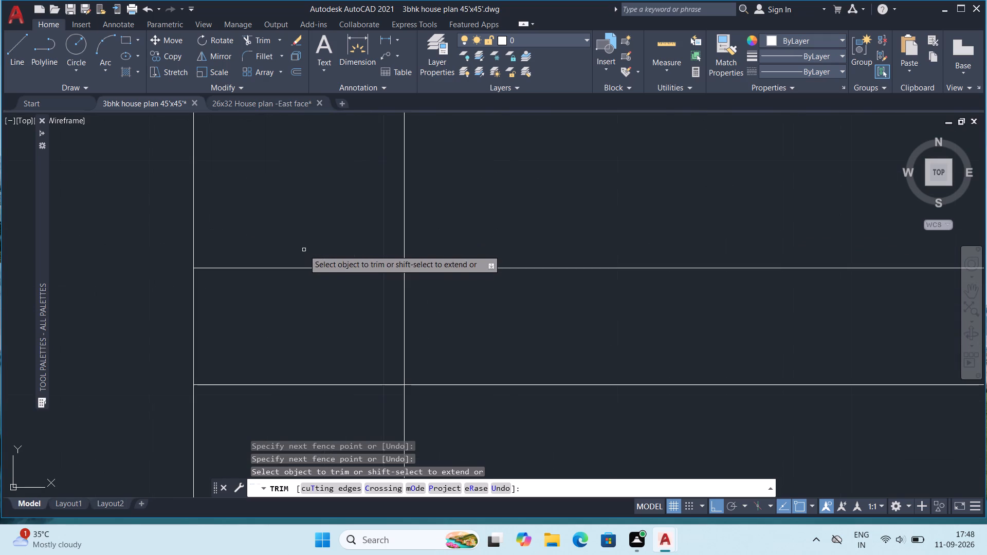
drag(310, 237, 318, 408)
drag(351, 318, 487, 321)
Trim out the lines inside the crossing of the uppermost horizontal partition and the left vertical partition.
scroll(489, 320, down, 5)
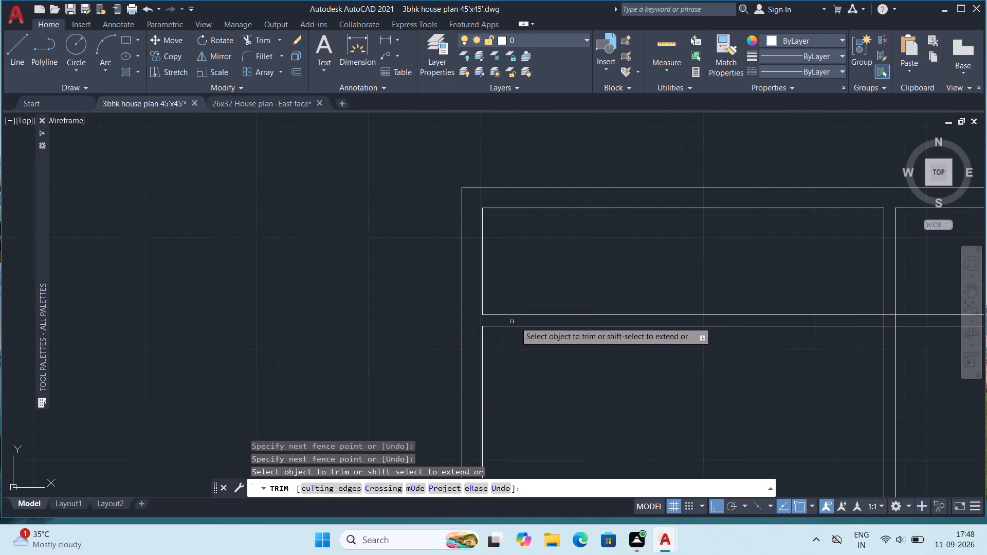
middle_drag(874, 338, 574, 249)
scroll(633, 208, up, 4)
middle_drag(376, 308, 426, 287)
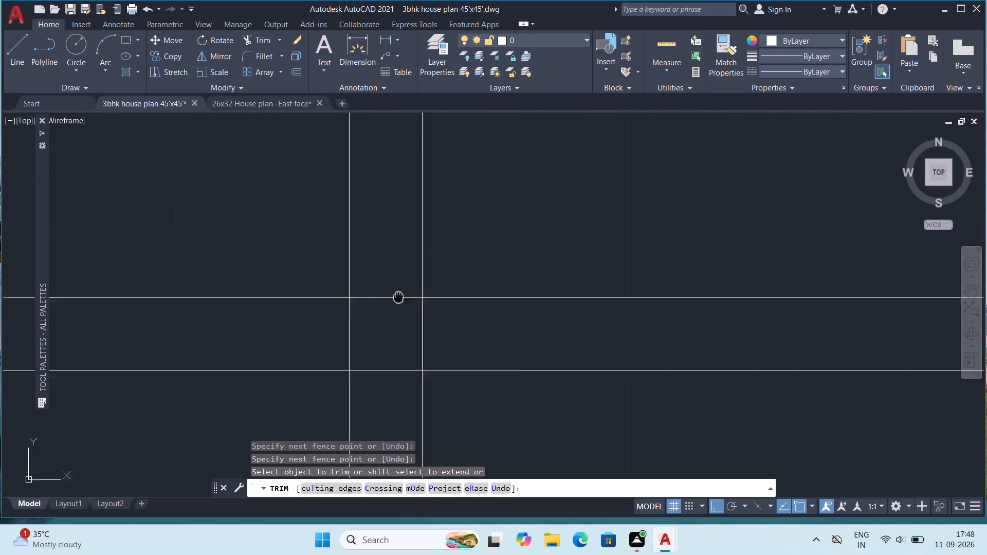
middle_drag(426, 287, 551, 199)
drag(534, 180, 541, 344)
drag(468, 232, 670, 255)
Trim out the lines inside the crossing of the uppermost horizontal partition and the right vertical partition, then end trimming.
scroll(648, 239, down, 6)
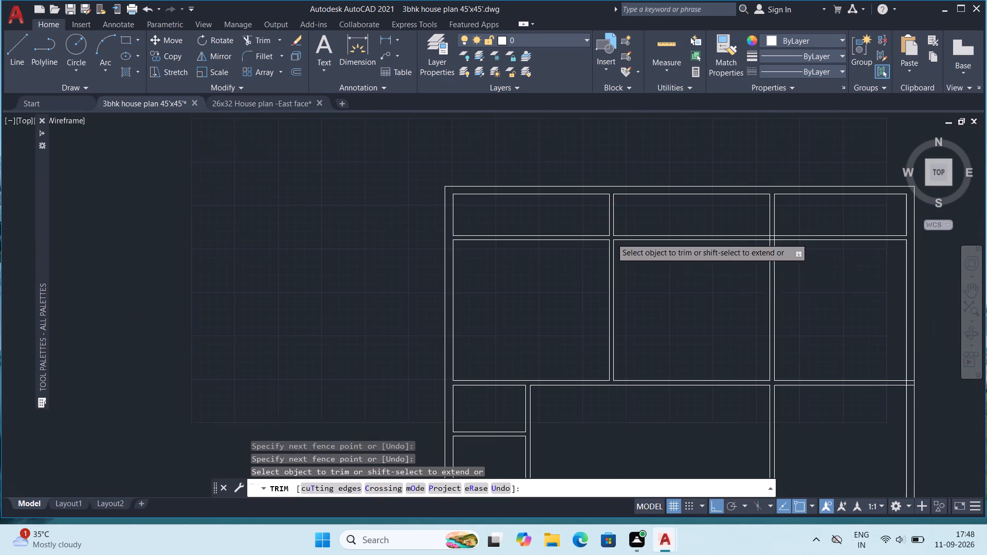
middle_drag(744, 274, 521, 253)
scroll(612, 215, up, 4)
middle_drag(357, 210, 708, 187)
scroll(358, 211, up, 1)
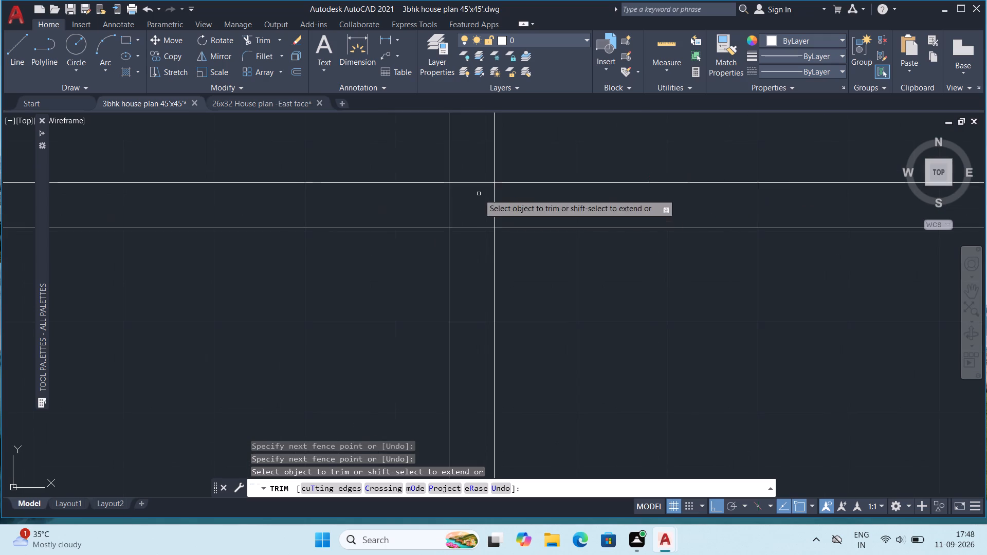
scroll(463, 184, up, 1)
drag(463, 160, 492, 295)
drag(396, 212, 615, 218)
scroll(501, 191, down, 5)
scroll(550, 281, down, 1)
middle_drag(541, 291, 561, 246)
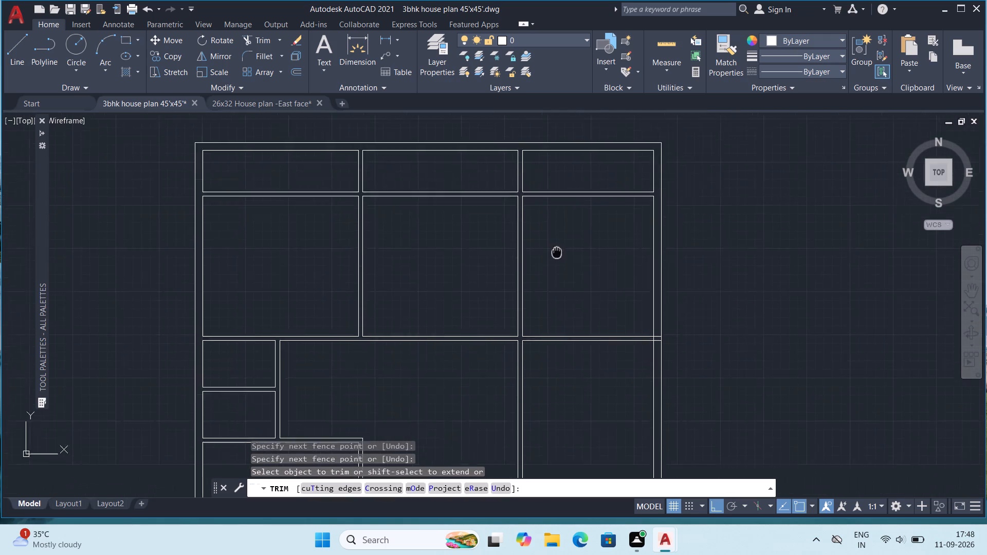
middle_drag(561, 246, 563, 242)
middle_drag(486, 375, 504, 257)
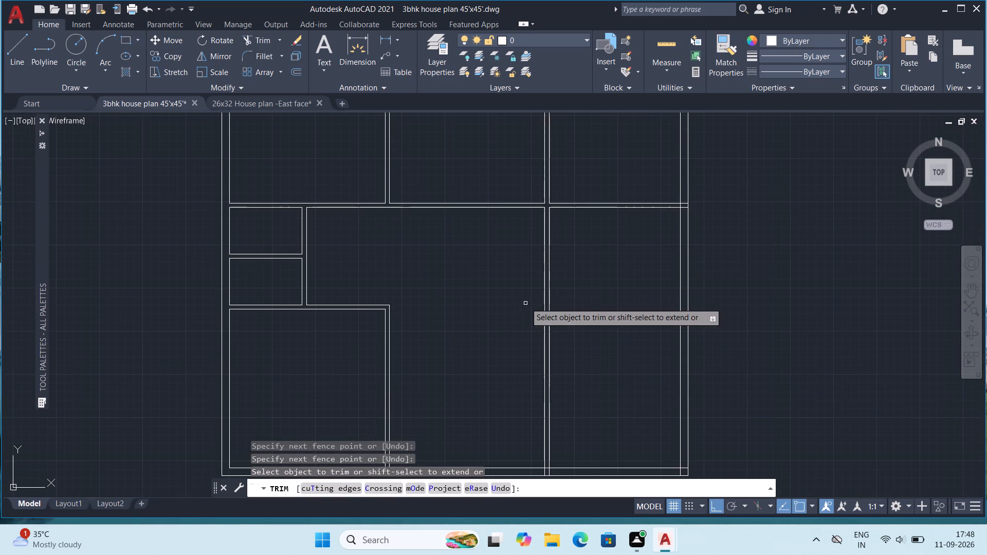
scroll(531, 295, down, 1)
scroll(532, 297, up, 1)
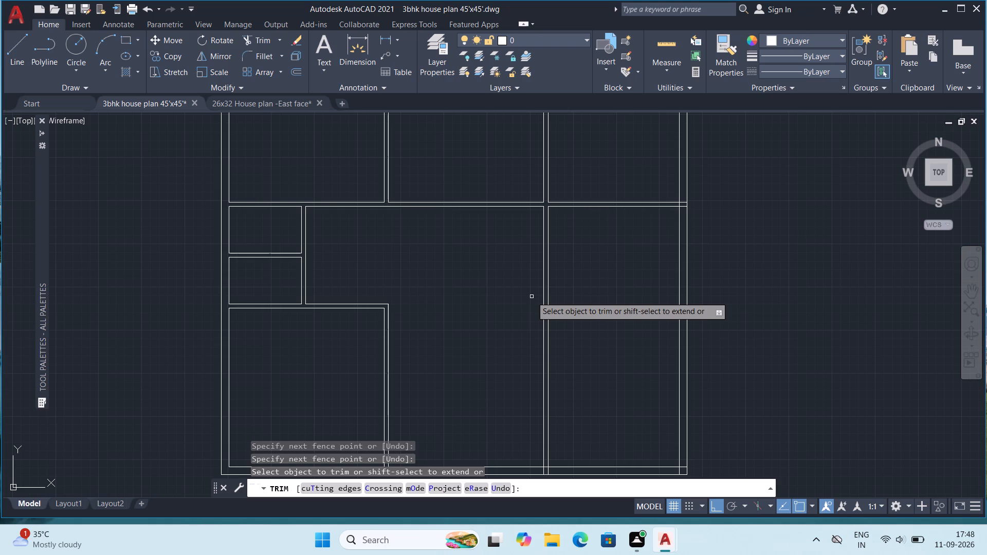
key(Escape)
key(Escape)
key(Escape)
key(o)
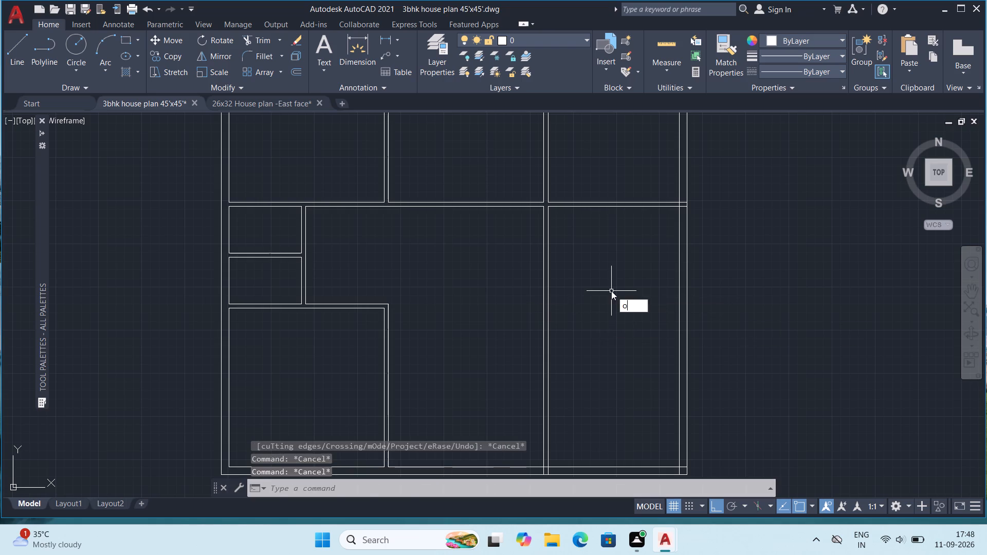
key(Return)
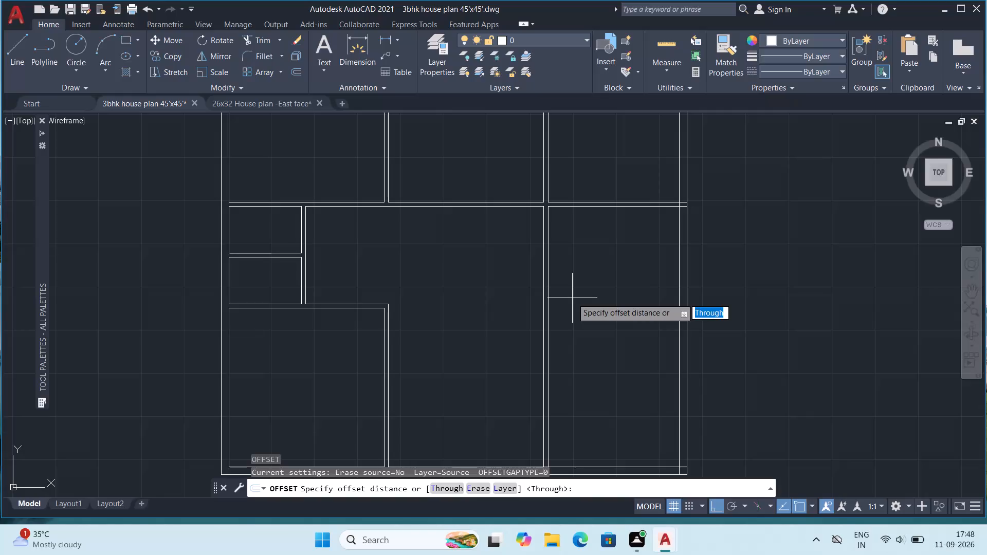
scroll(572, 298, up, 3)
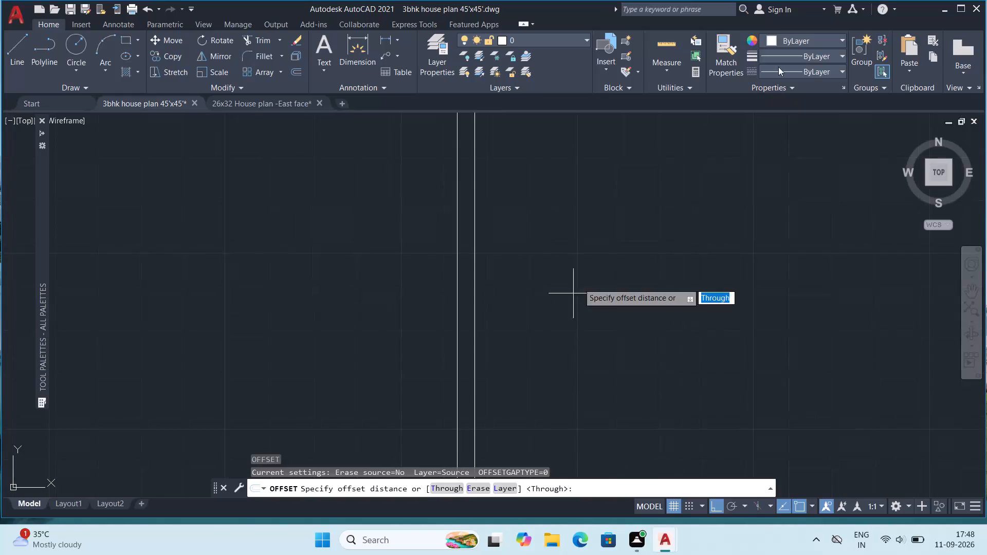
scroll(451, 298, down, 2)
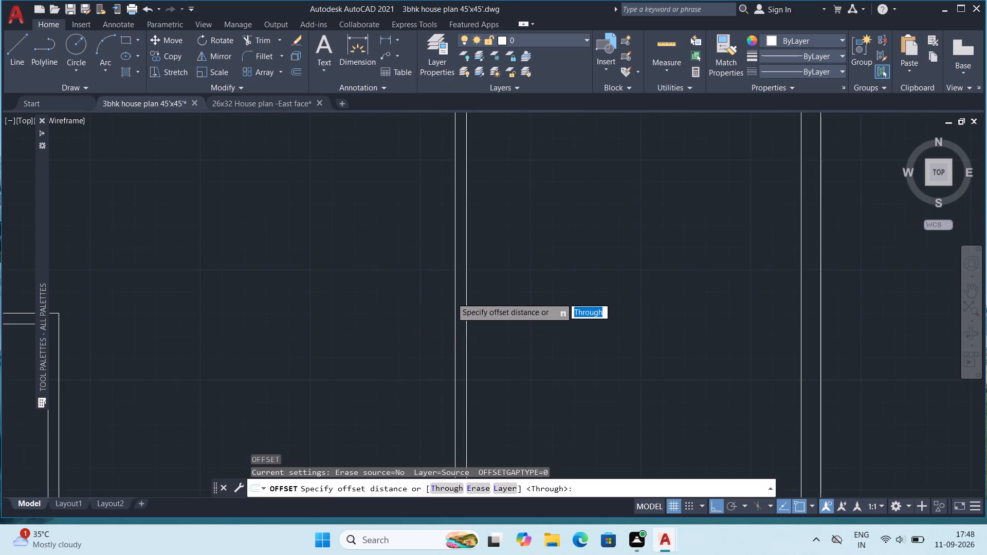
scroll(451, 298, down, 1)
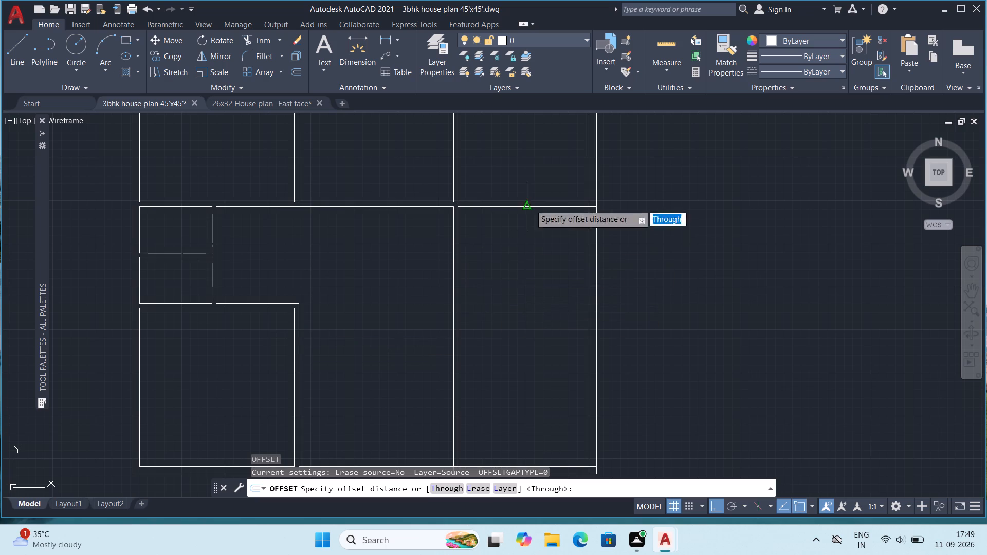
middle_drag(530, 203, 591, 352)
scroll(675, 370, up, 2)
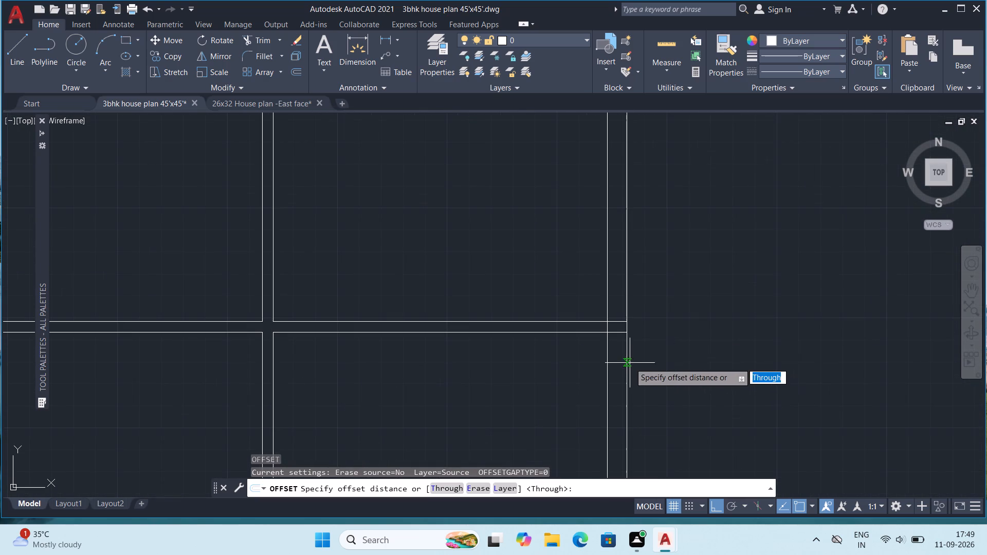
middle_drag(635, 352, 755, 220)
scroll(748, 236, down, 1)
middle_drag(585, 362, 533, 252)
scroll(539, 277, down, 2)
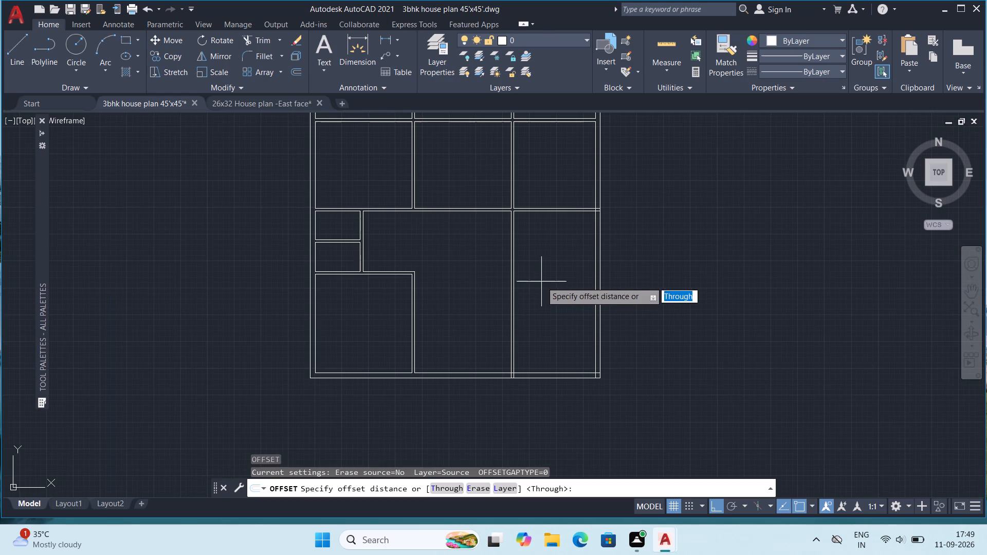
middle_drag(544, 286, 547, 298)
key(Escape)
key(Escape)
Offset the lower line of the right bay's middle horizontal partition 9' downward.
scroll(560, 267, up, 1)
middle_drag(560, 261, 559, 303)
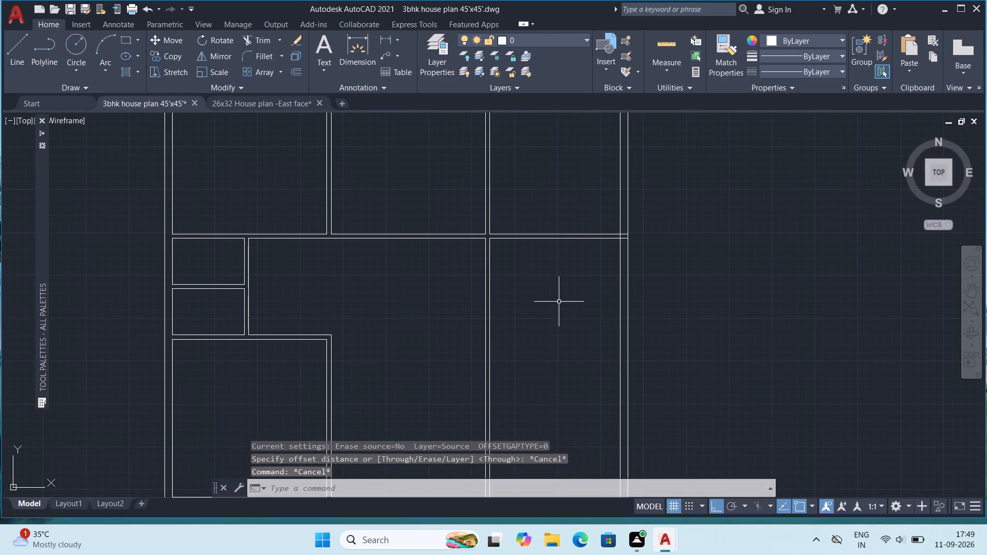
key(o)
key(Return)
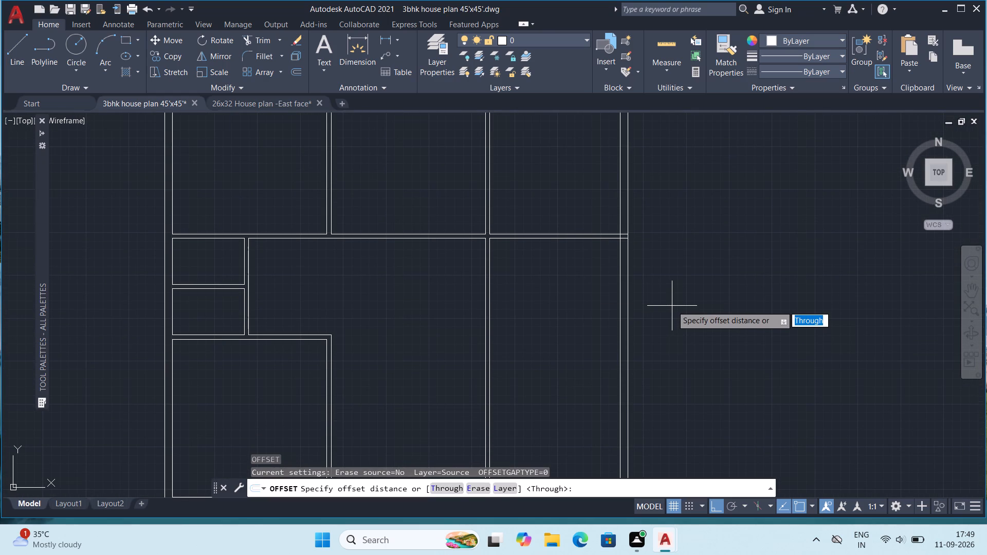
key(9)
key(apostrophe)
key(Return)
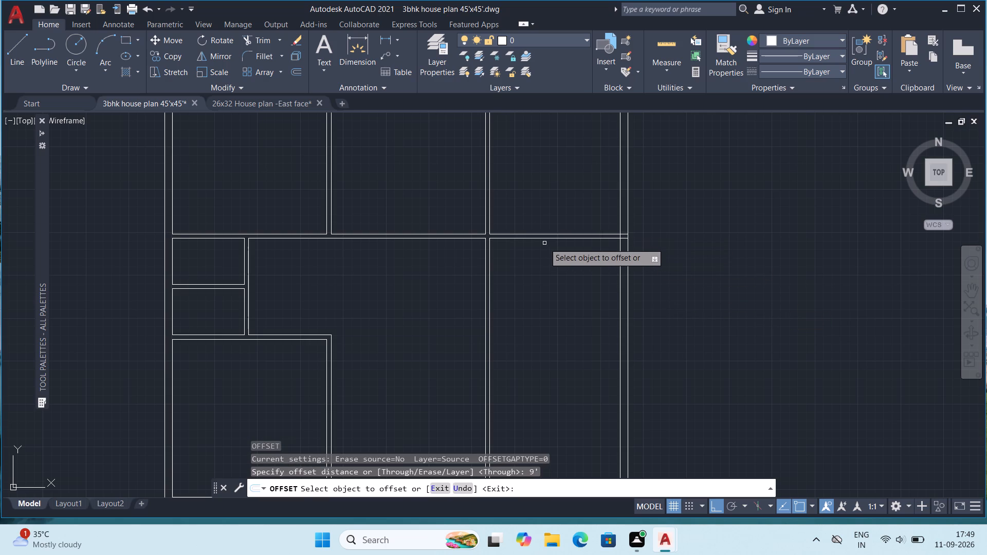
click(547, 236)
click(599, 297)
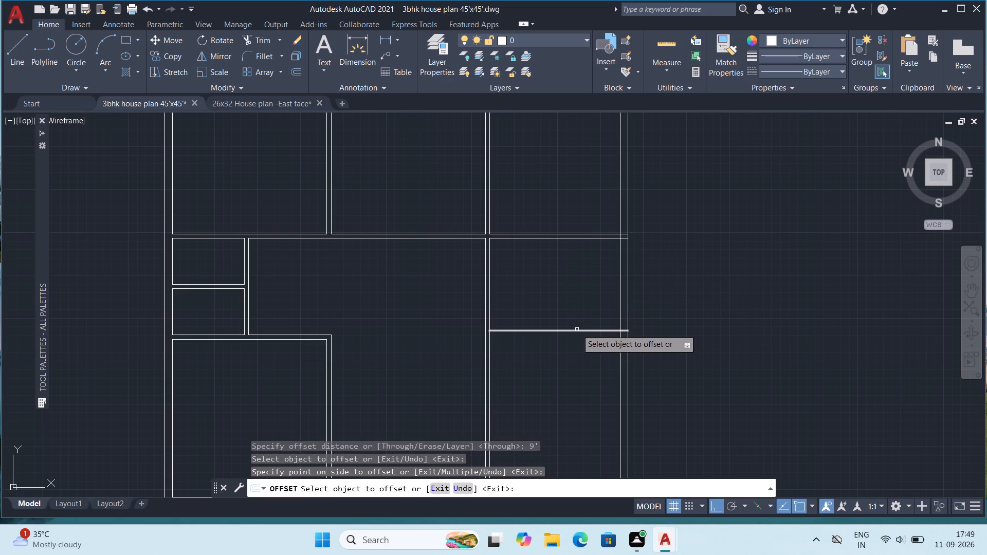
Offset the right bay's new horizontal line 5" downward to form the partition's second face.
click(577, 329)
key(5)
key(shift+quotedbl)
key(Return)
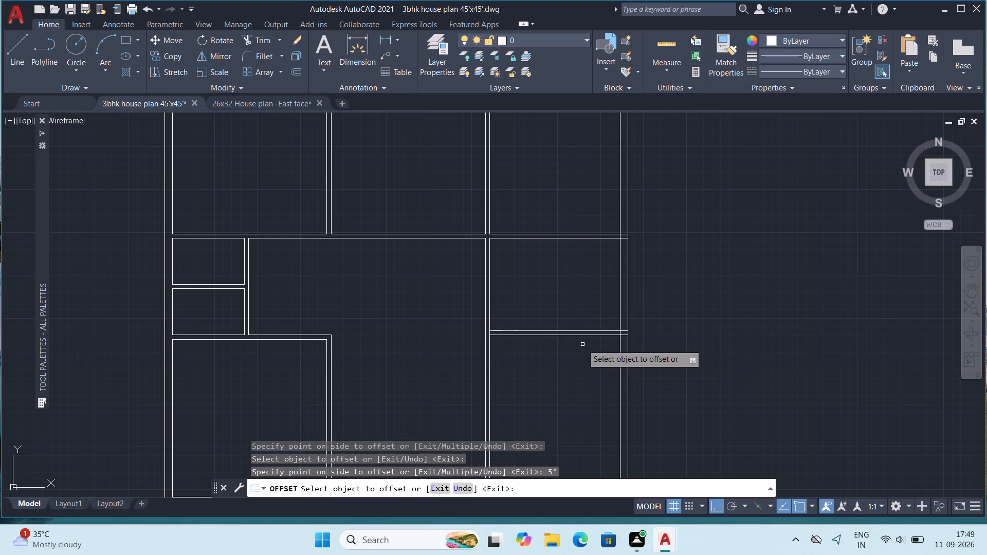
middle_drag(569, 346, 583, 363)
scroll(595, 383, down, 1)
middle_drag(586, 366, 559, 322)
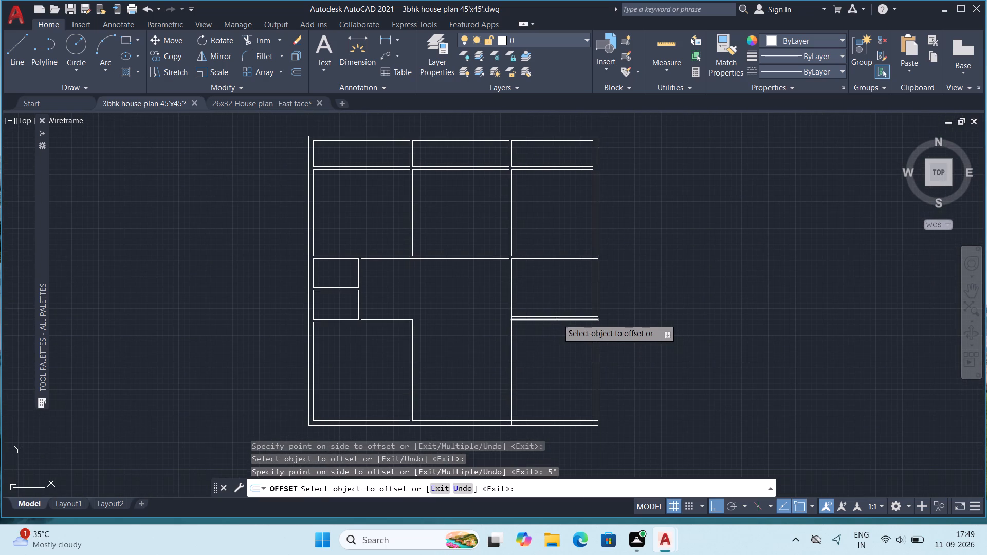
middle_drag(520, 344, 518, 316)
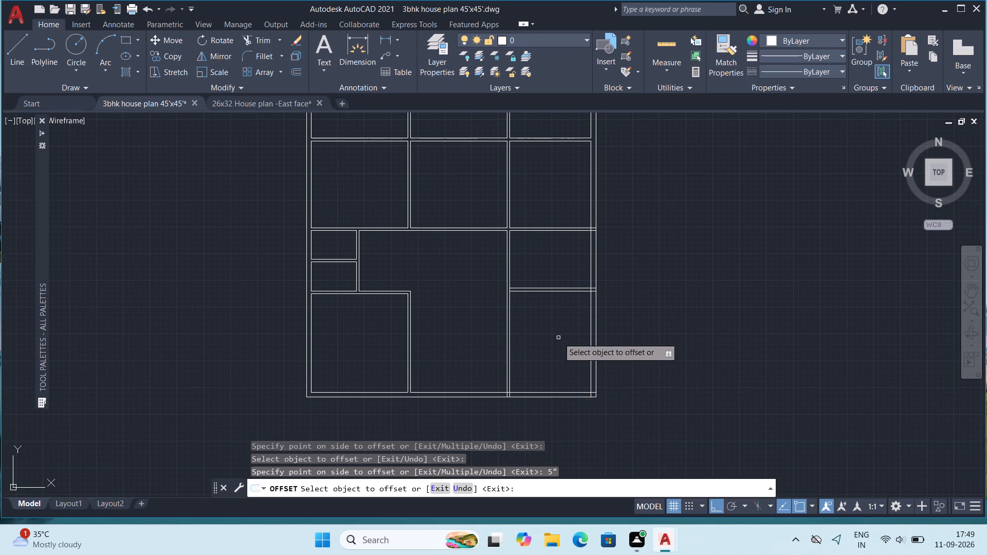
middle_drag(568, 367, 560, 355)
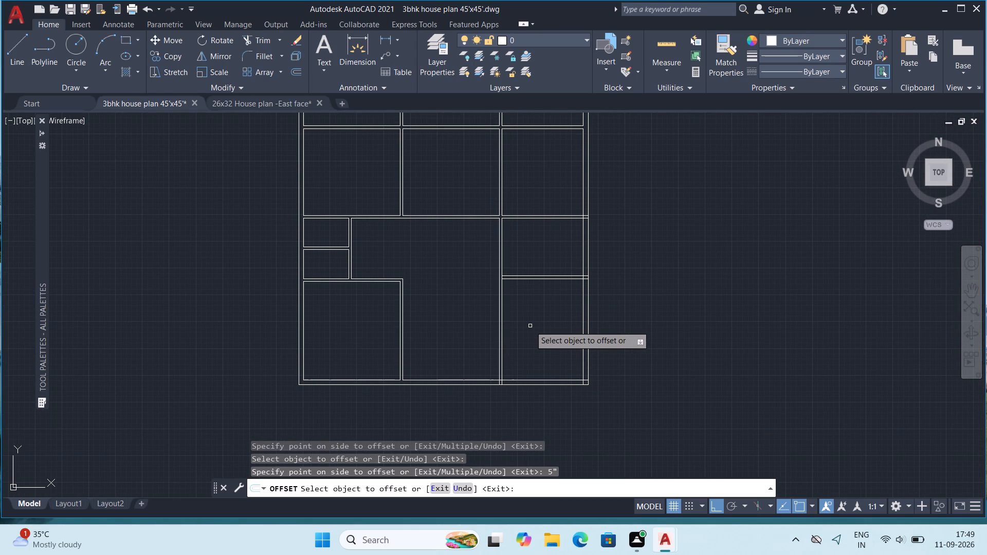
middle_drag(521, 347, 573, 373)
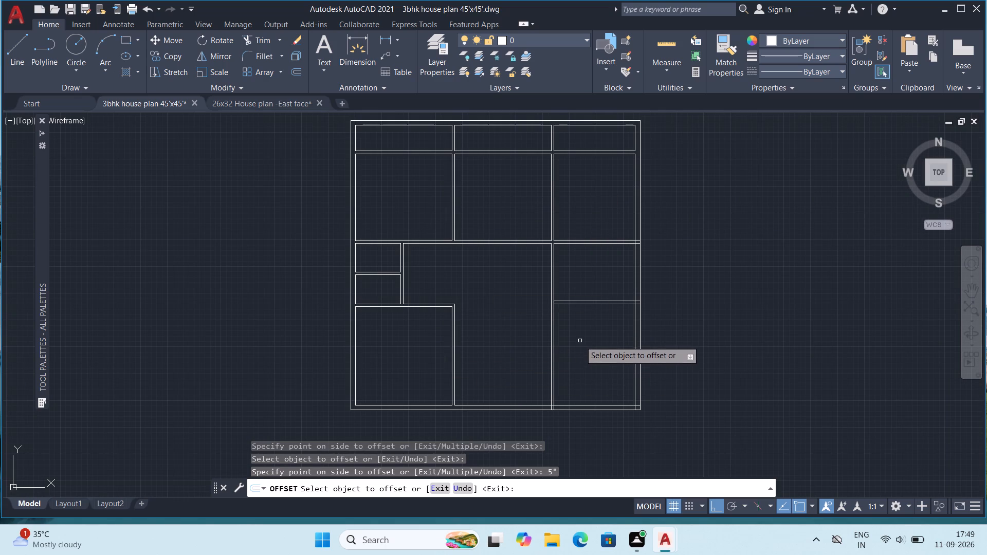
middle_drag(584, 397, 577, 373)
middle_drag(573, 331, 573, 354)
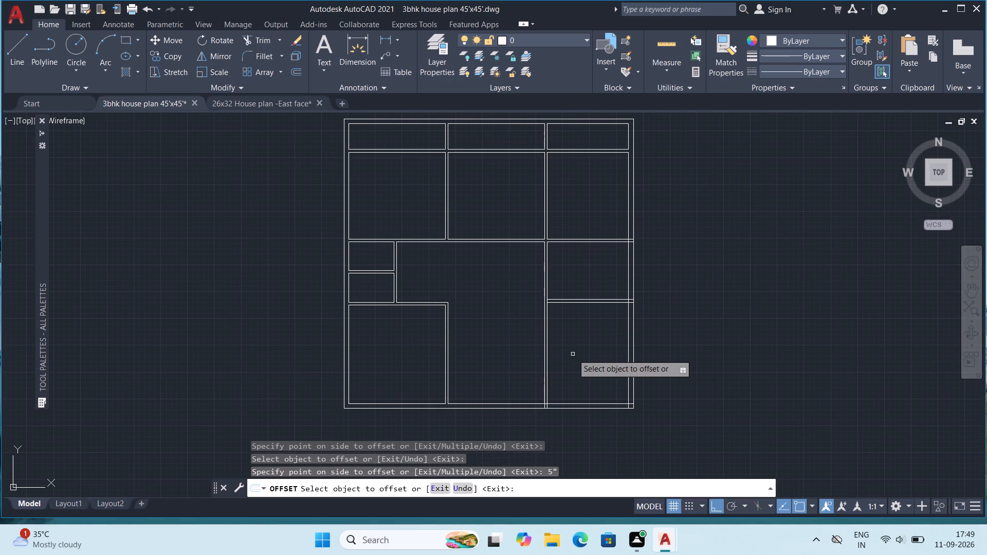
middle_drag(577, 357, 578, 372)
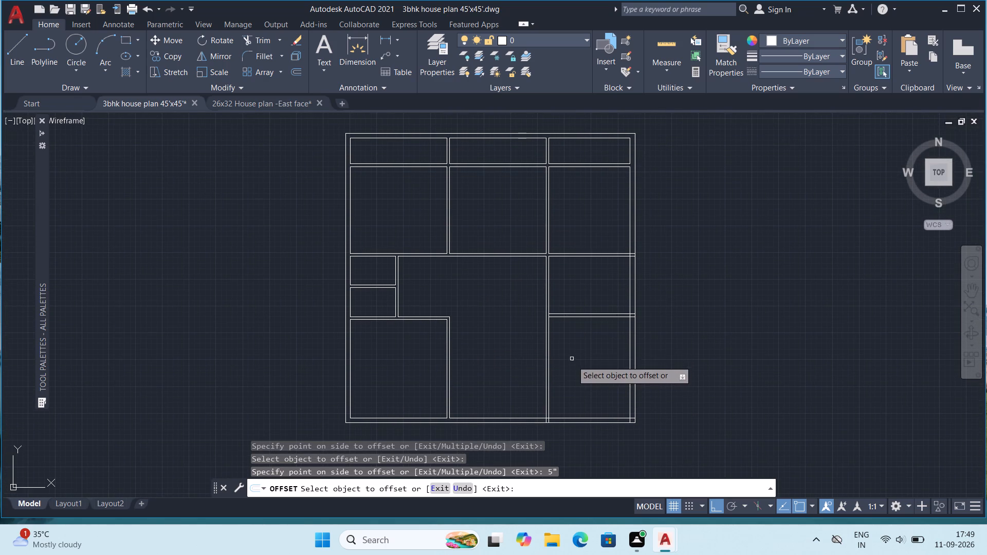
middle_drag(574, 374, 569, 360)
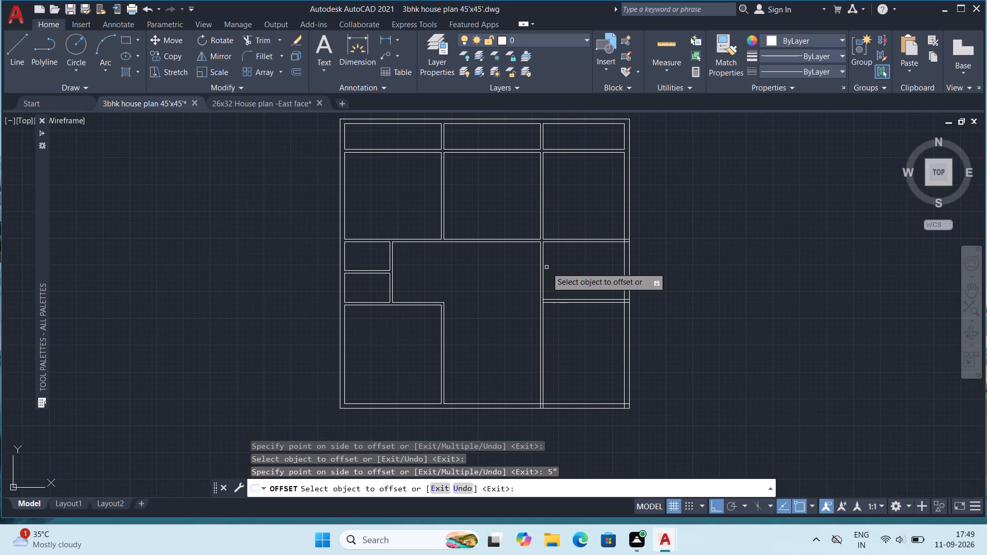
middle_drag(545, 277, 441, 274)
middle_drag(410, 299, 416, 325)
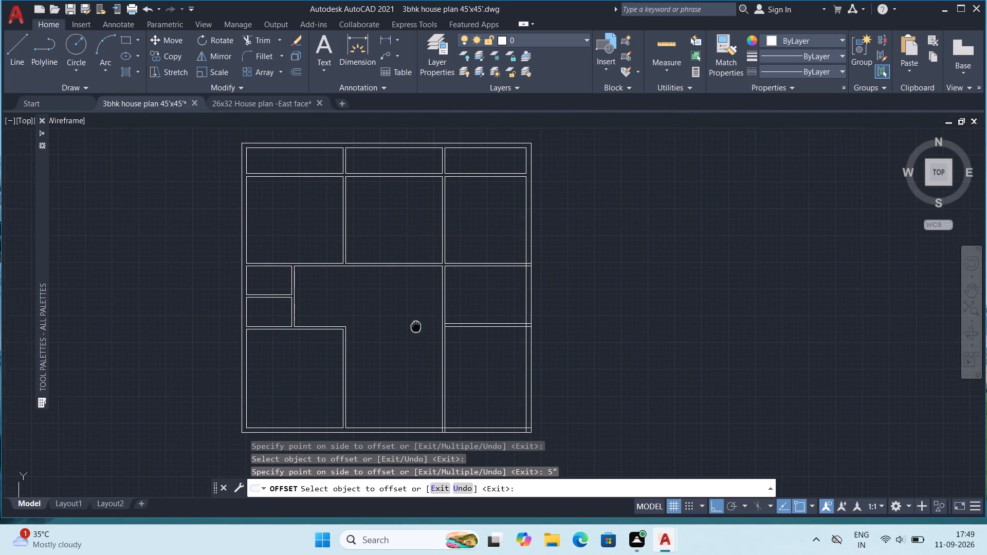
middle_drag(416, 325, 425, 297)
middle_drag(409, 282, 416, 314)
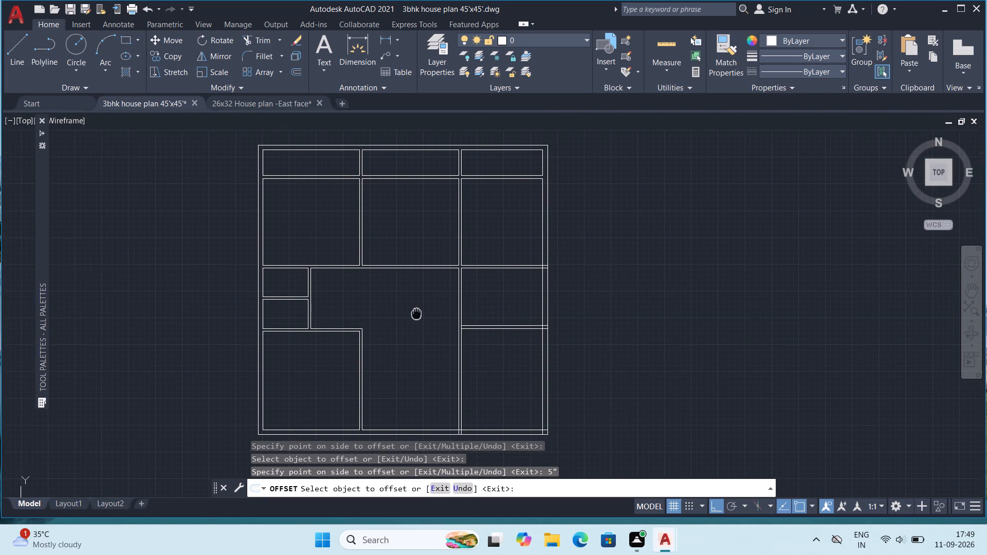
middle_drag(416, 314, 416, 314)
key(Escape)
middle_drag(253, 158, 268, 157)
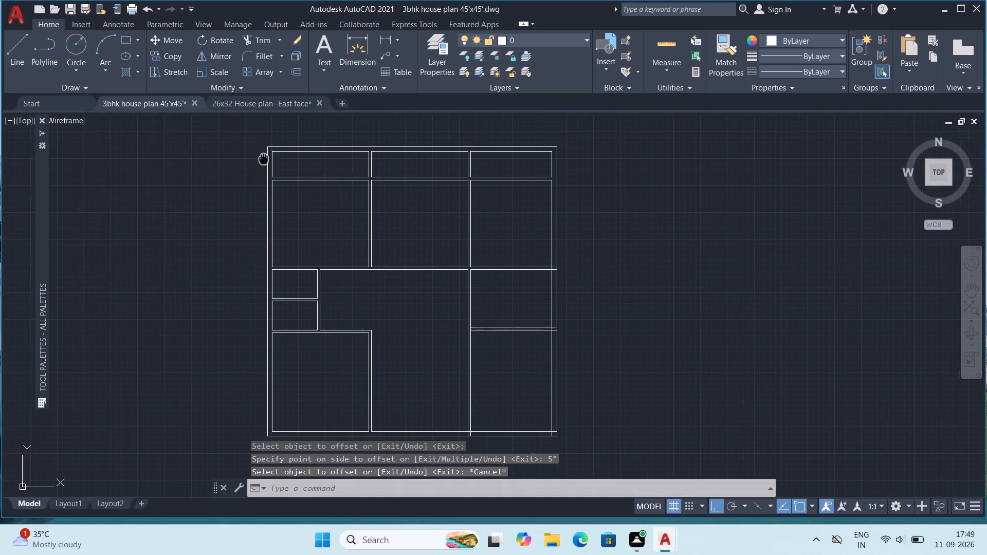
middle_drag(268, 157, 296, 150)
Trim the right bay's lower horizontal partition at the right outer wall, removing its line ends and the inner wall line between its faces.
scroll(296, 150, up, 2)
scroll(399, 237, down, 1)
middle_drag(436, 271, 386, 229)
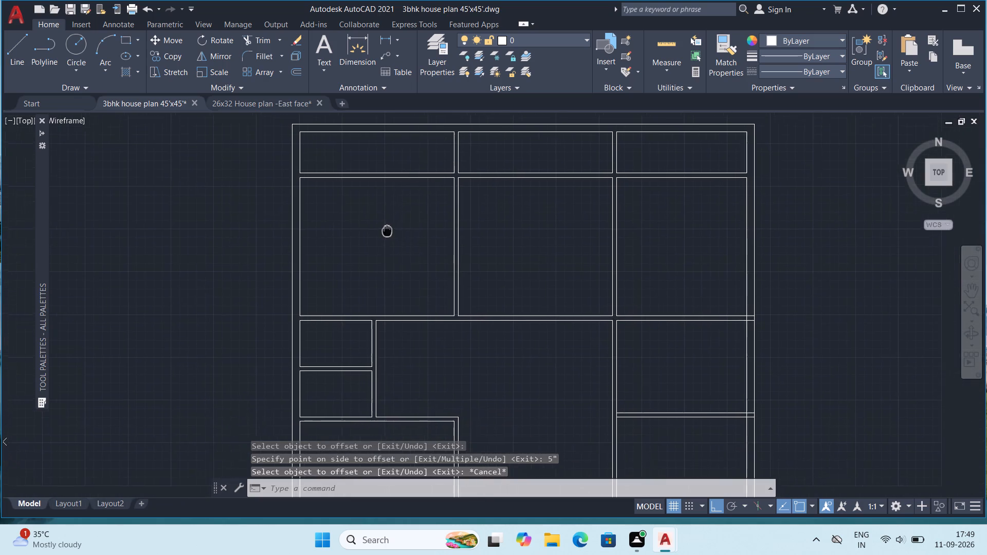
middle_drag(386, 229, 384, 229)
middle_drag(653, 350, 619, 260)
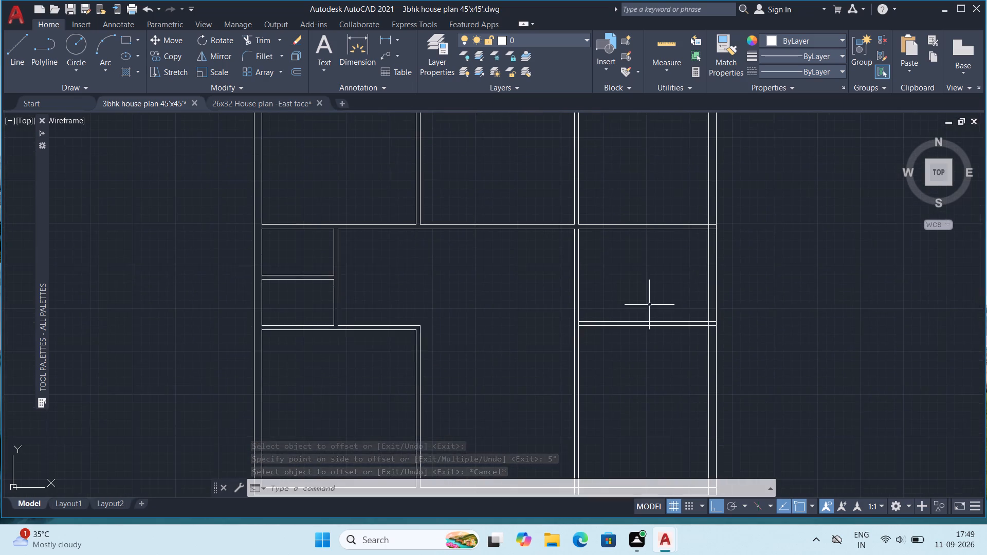
scroll(724, 325, up, 2)
middle_drag(712, 286, 732, 304)
scroll(732, 304, up, 1)
text(tr)
key(Return)
scroll(702, 357, up, 3)
drag(692, 300, 732, 455)
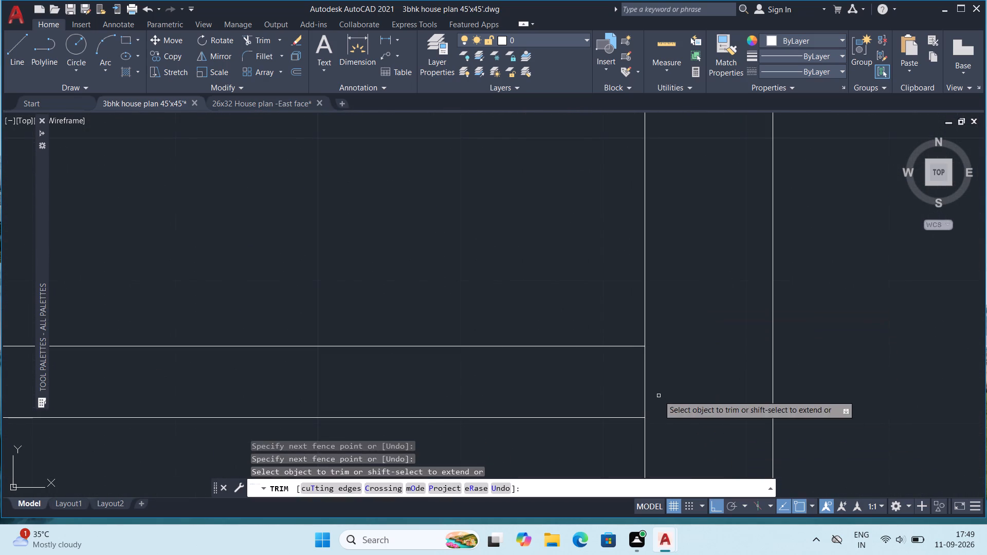
drag(576, 385, 647, 386)
scroll(653, 377, down, 5)
Trim the junction of the right bay's middle horizontal partition and the right outer wall, clearing the line ends and the inner wall segment.
middle_drag(635, 204, 649, 298)
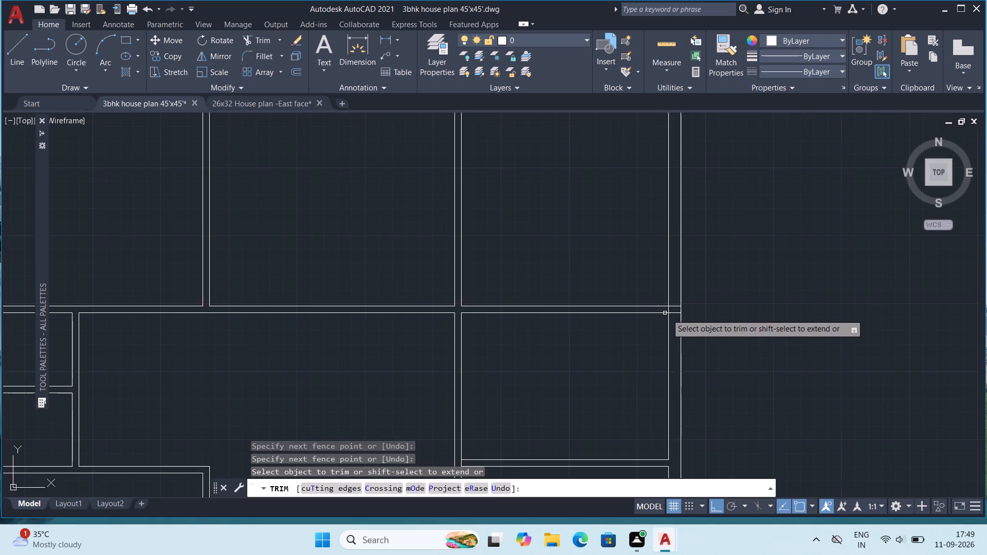
scroll(691, 329, up, 3)
scroll(611, 259, up, 3)
drag(618, 138, 661, 300)
drag(660, 232, 657, 230)
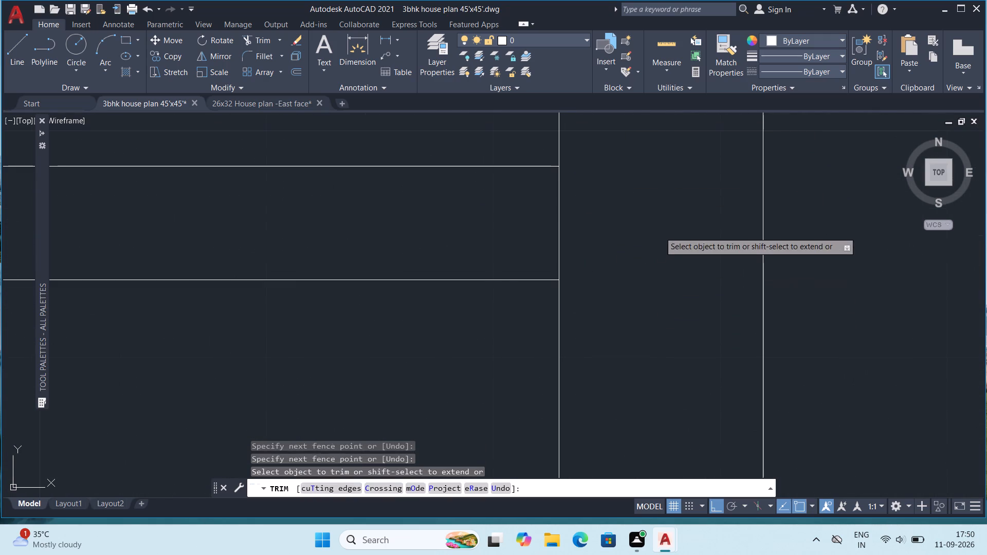
drag(657, 230, 464, 218)
Trim the inner wall lines that overrun the outer walls' lower-right corner.
scroll(544, 263, down, 7)
middle_drag(622, 244, 670, 440)
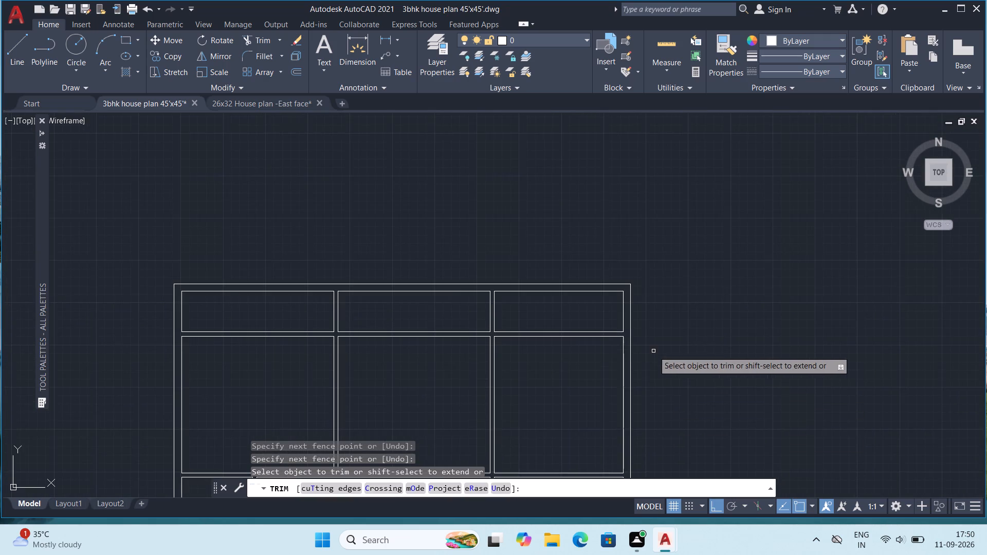
scroll(653, 351, down, 2)
middle_drag(661, 382, 659, 207)
scroll(643, 272, up, 2)
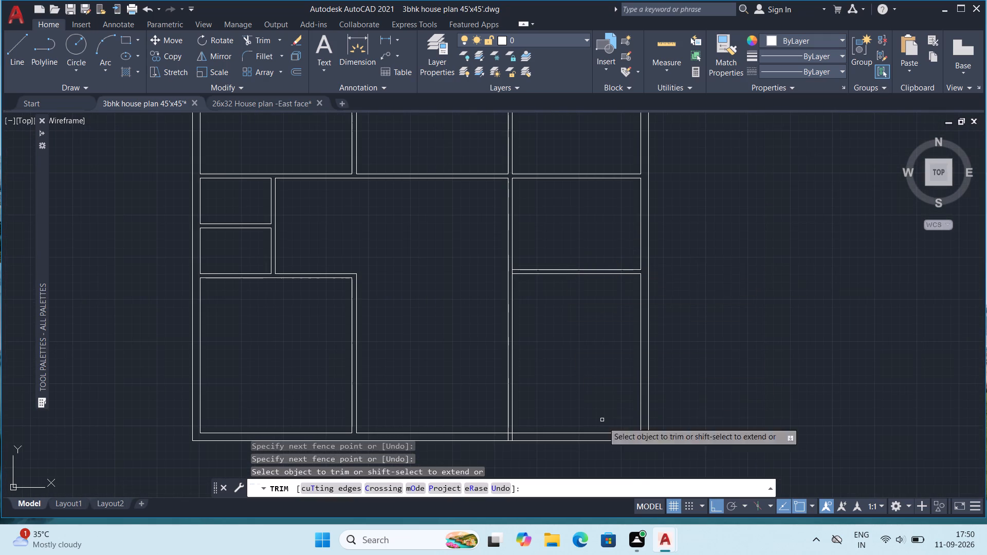
scroll(642, 491, up, 5)
scroll(639, 369, up, 2)
drag(597, 372, 689, 297)
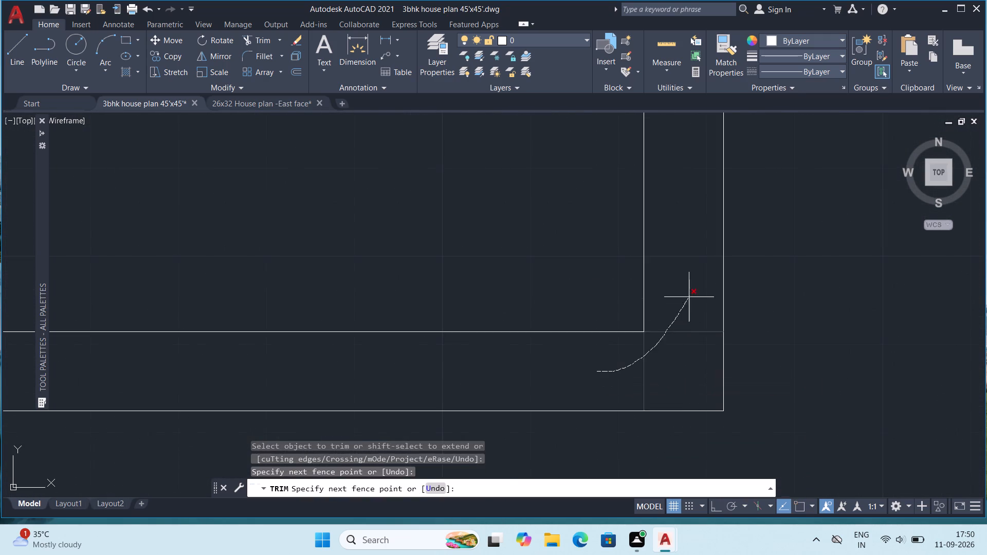
drag(689, 297, 691, 294)
Trim out the lines where the right vertical partition meets the bottom outer wall, then end trimming.
scroll(690, 310, down, 4)
middle_drag(331, 359, 508, 383)
scroll(659, 341, up, 3)
scroll(602, 408, up, 1)
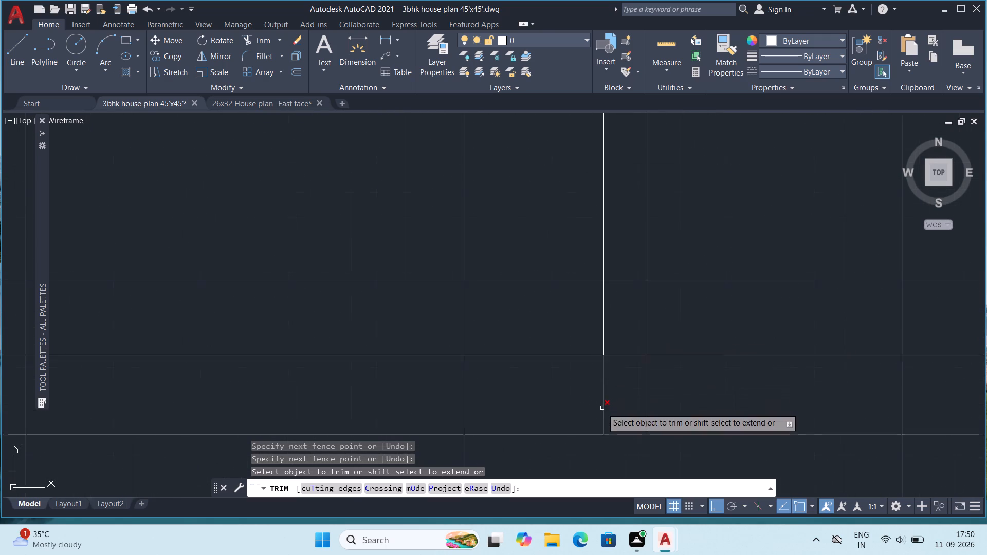
middle_drag(603, 408, 622, 360)
drag(639, 291, 604, 359)
drag(599, 349, 706, 353)
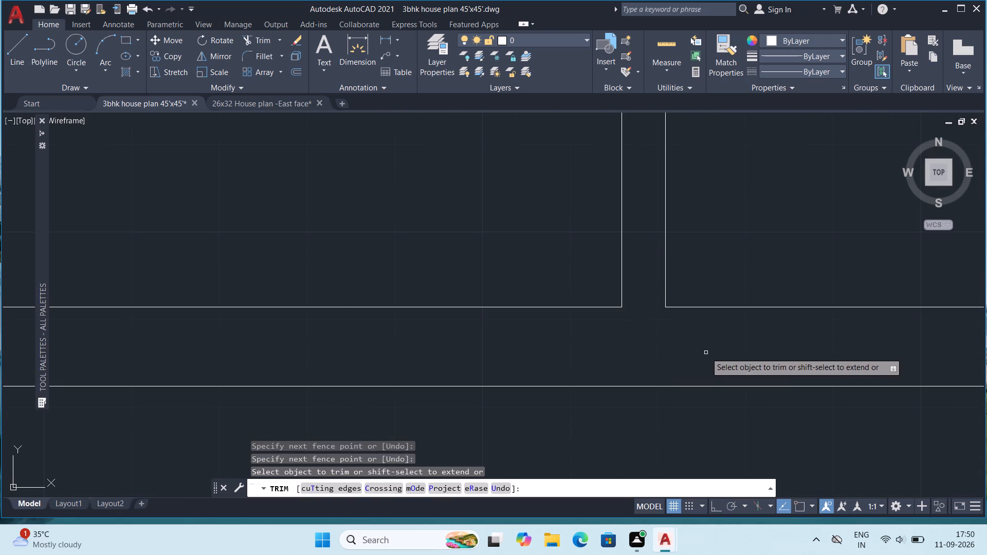
scroll(710, 362, down, 5)
middle_drag(596, 309, 498, 395)
scroll(511, 308, down, 1)
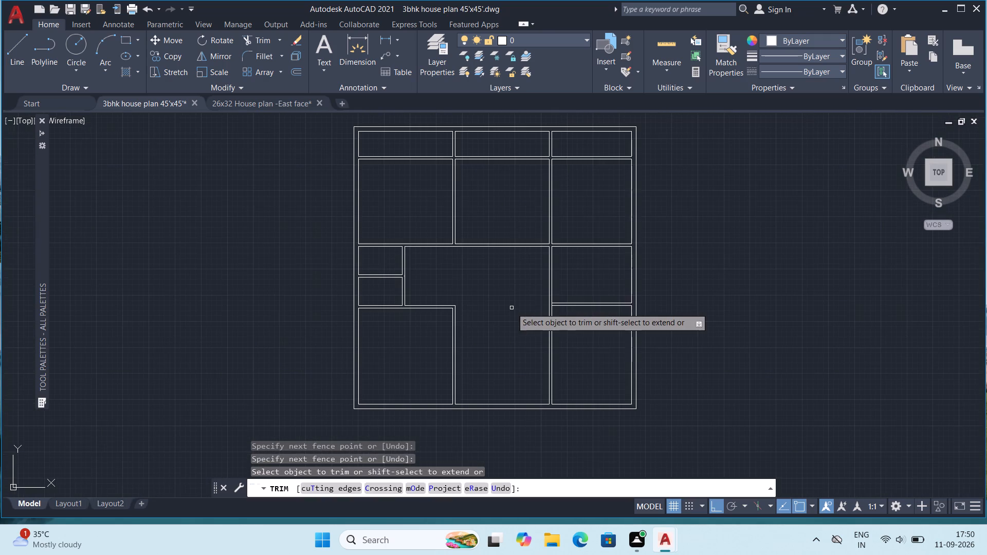
middle_drag(516, 292, 493, 309)
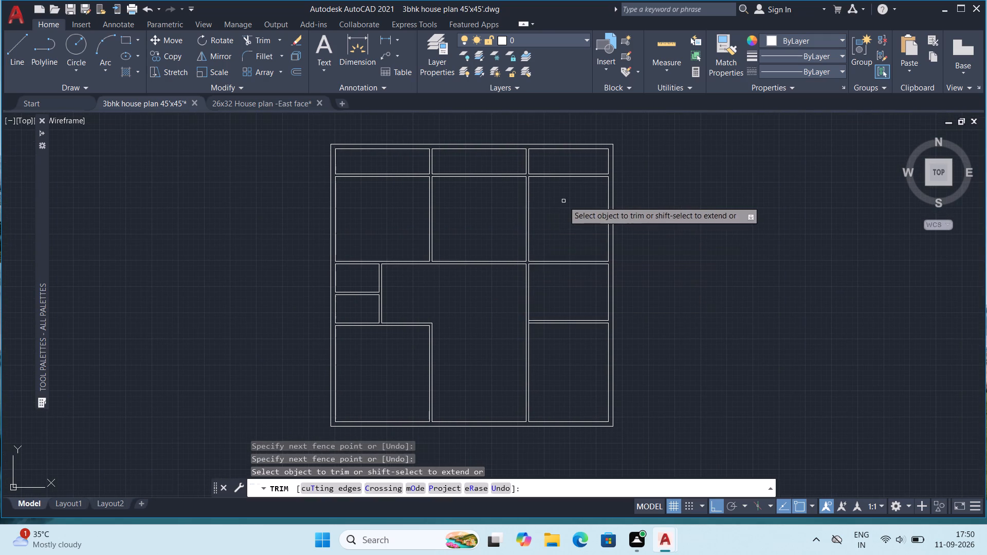
key(Escape)
key(Escape)
key(Escape)
Quick-measure the width and depth of the large room below the plan's upper-left strip.
middle_drag(510, 205, 498, 198)
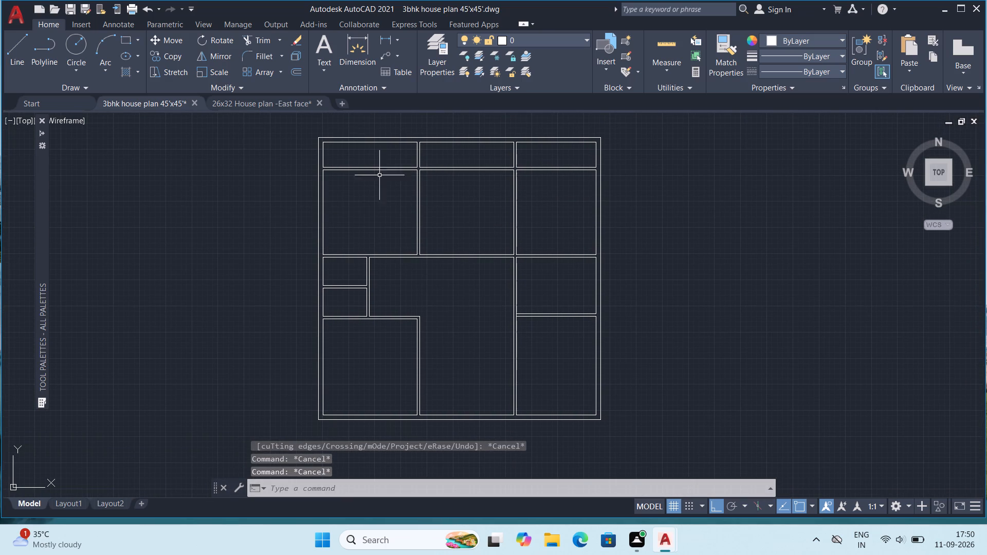
click(667, 47)
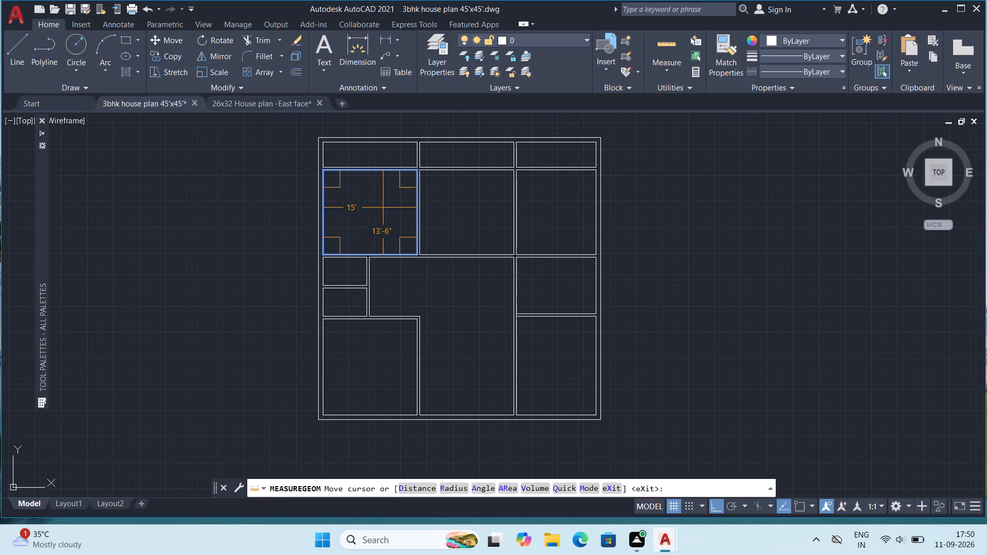
key(Escape)
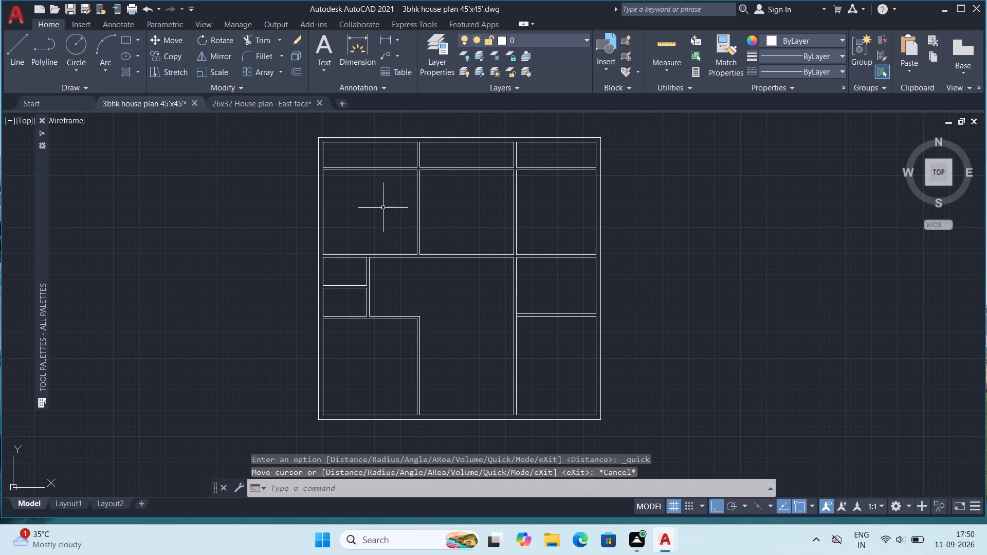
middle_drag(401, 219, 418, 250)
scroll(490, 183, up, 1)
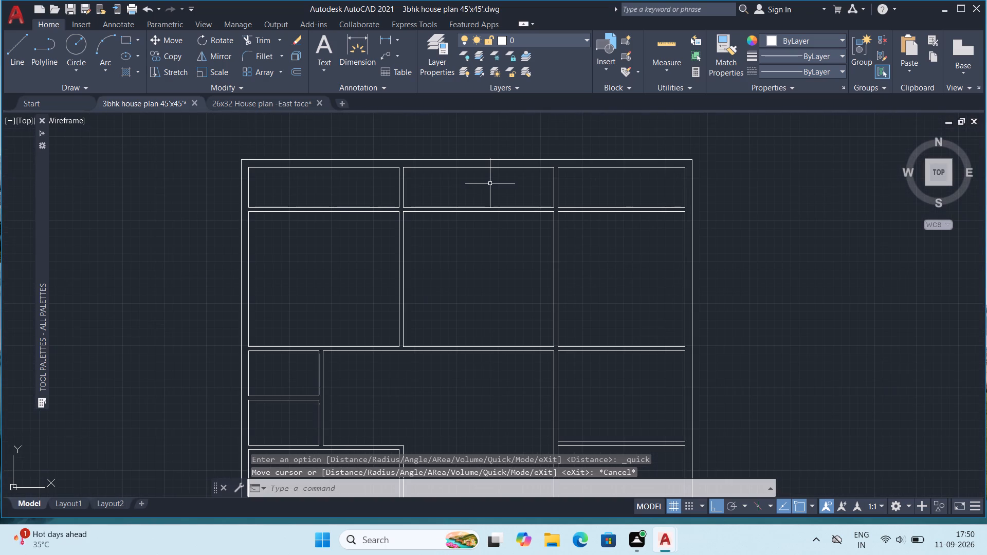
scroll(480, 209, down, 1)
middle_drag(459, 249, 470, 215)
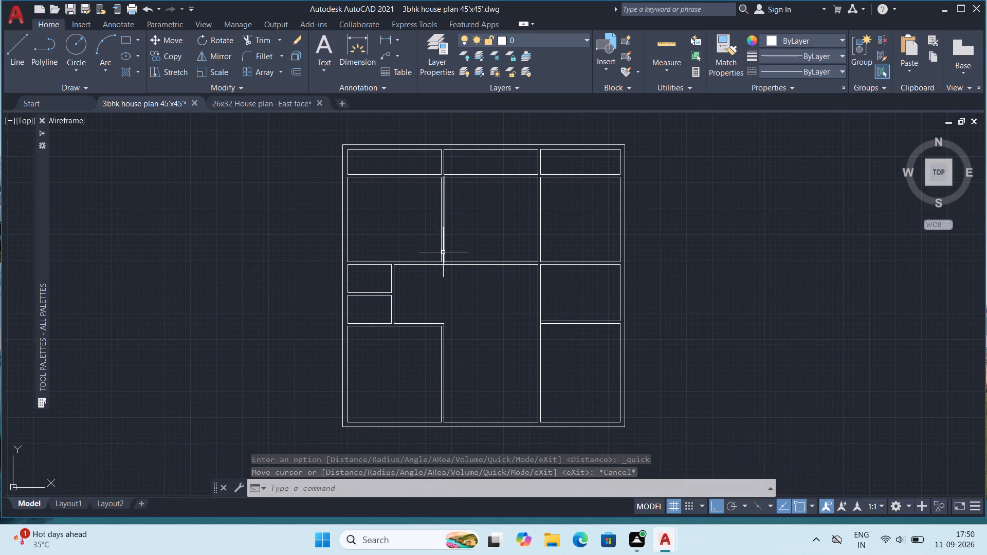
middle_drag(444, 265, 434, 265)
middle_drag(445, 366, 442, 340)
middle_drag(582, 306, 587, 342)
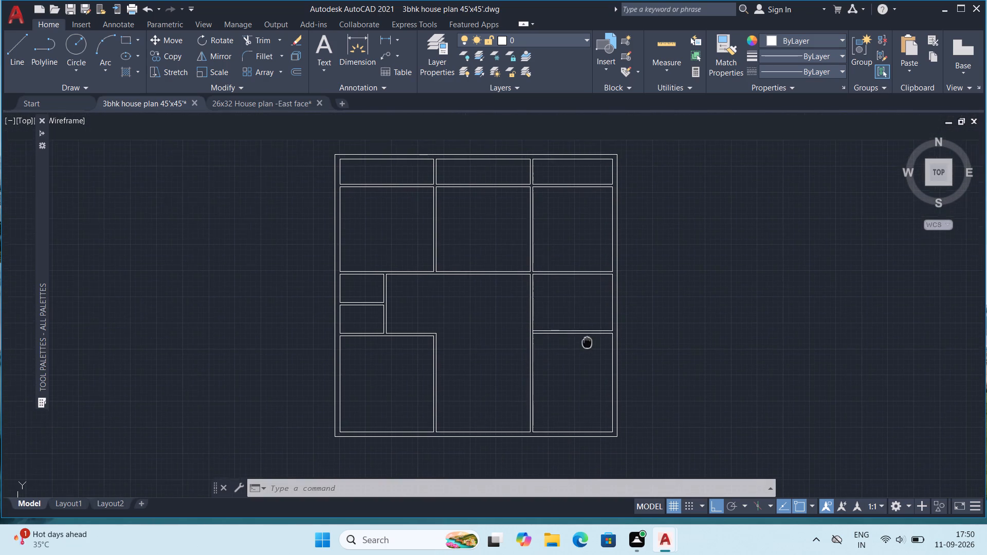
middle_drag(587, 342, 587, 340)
Insert the Door - Imperial block in the empty space to the left of the floor plan.
click(39, 174)
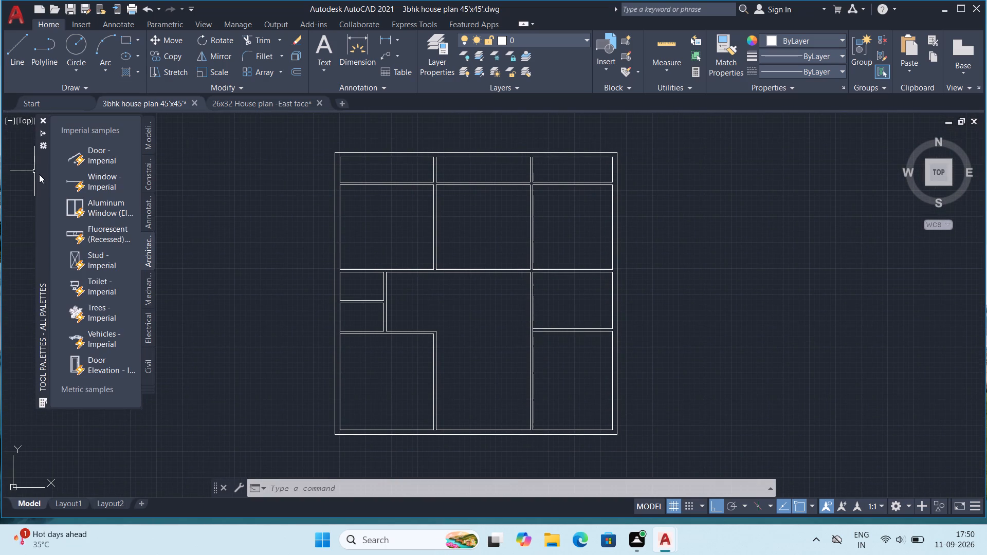
click(85, 163)
click(193, 244)
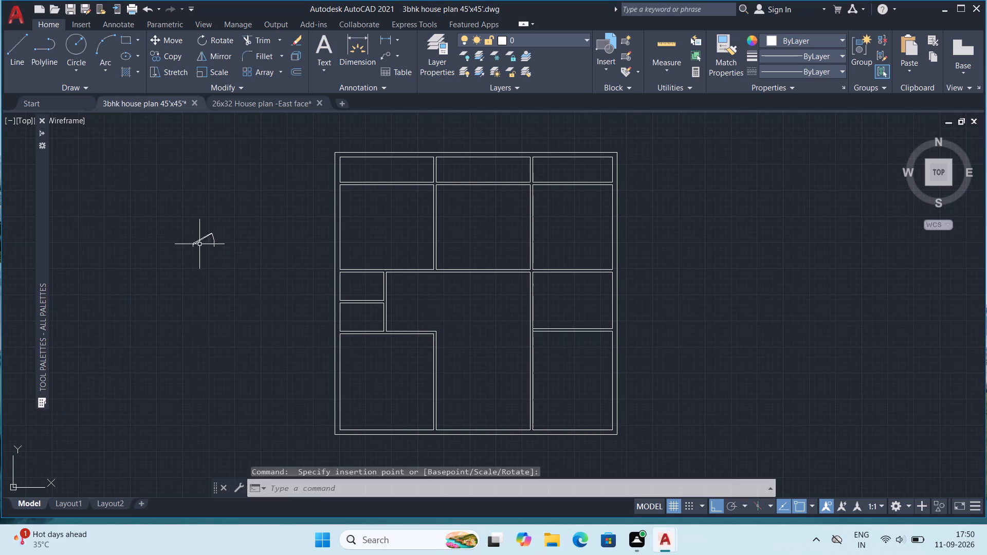
Set the inserted door block's opening angle to Open 90º.
scroll(200, 244, up, 2)
click(198, 233)
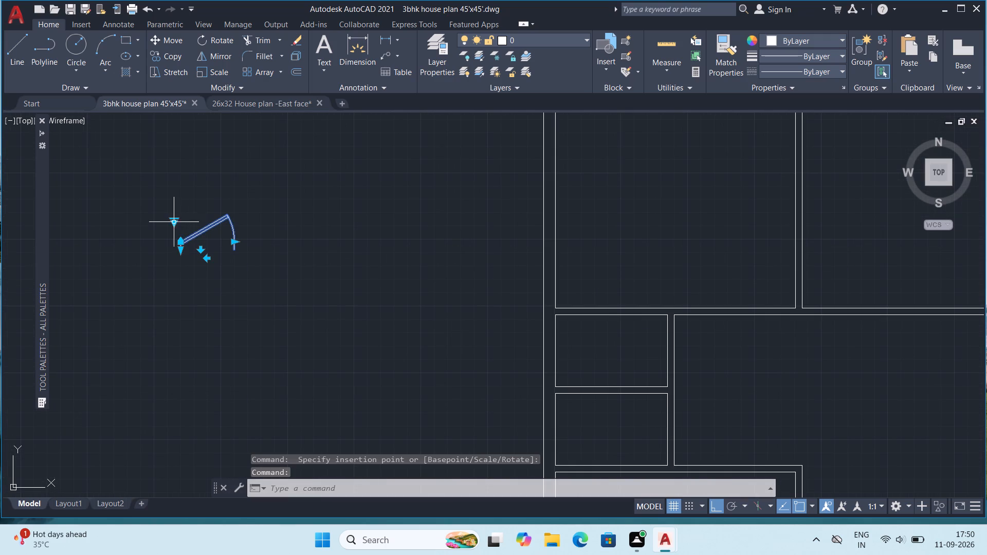
click(176, 221)
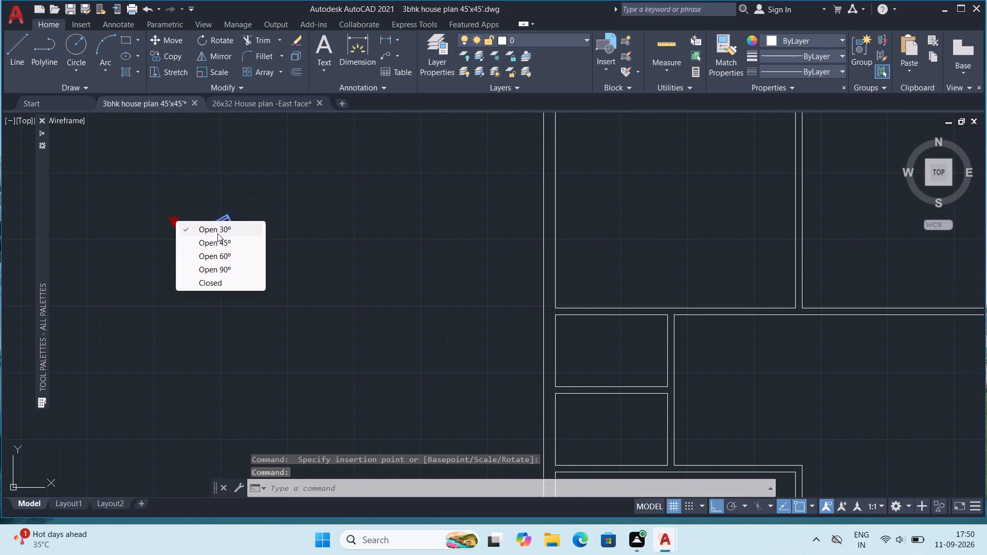
click(213, 266)
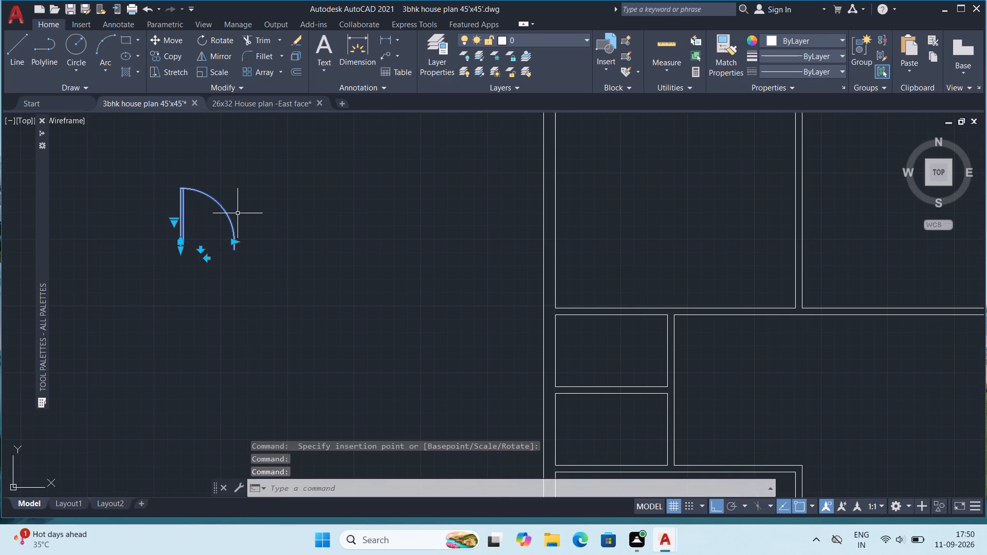
Scale the door block by reference from its hinge-side jamb end so its opening width becomes 2'6".
click(237, 212)
click(261, 201)
text(sc)
key(Return)
scroll(141, 265, up, 2)
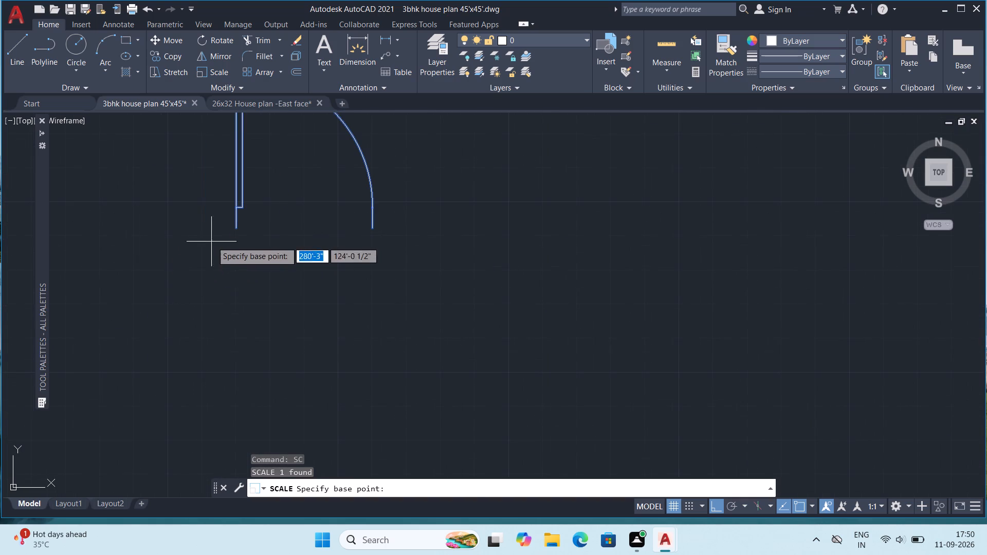
click(239, 229)
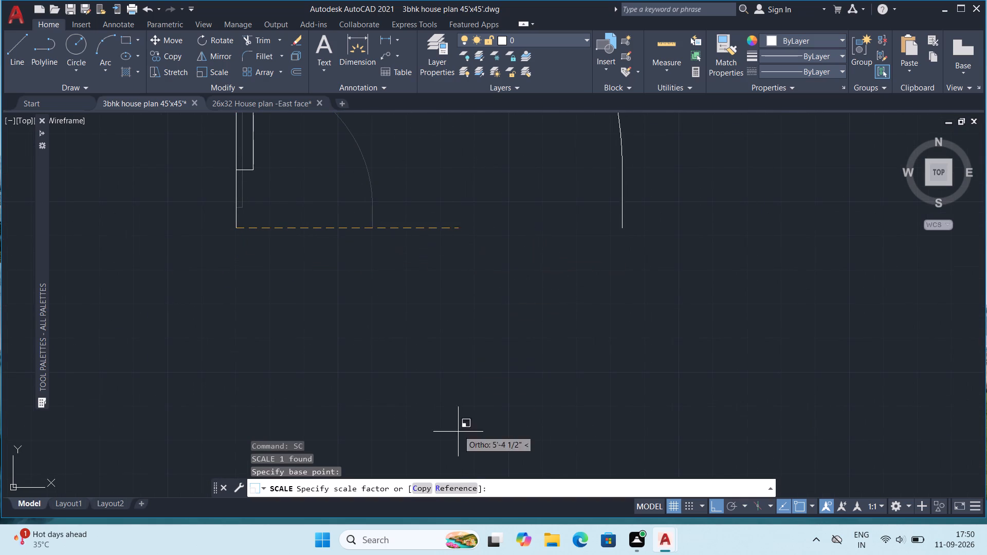
click(463, 489)
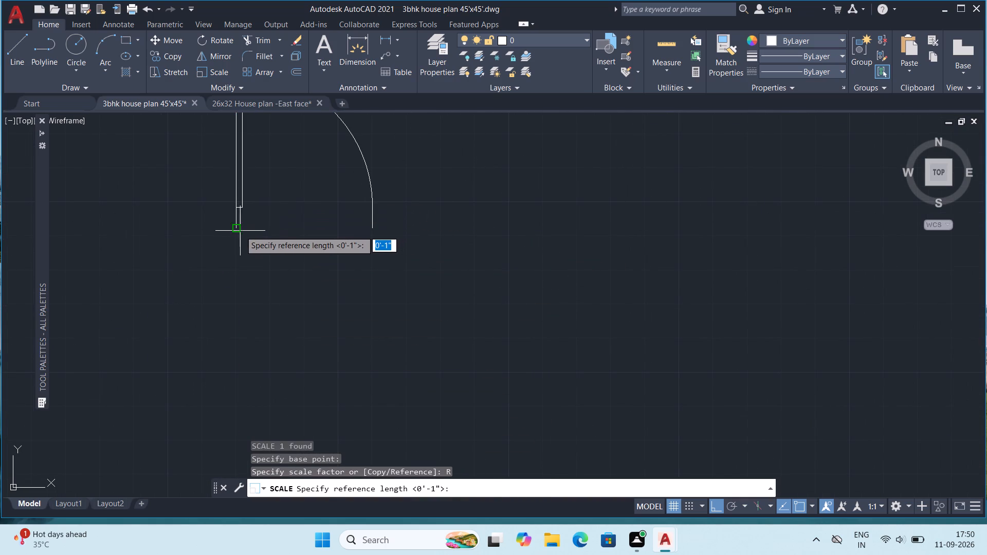
click(239, 230)
click(369, 230)
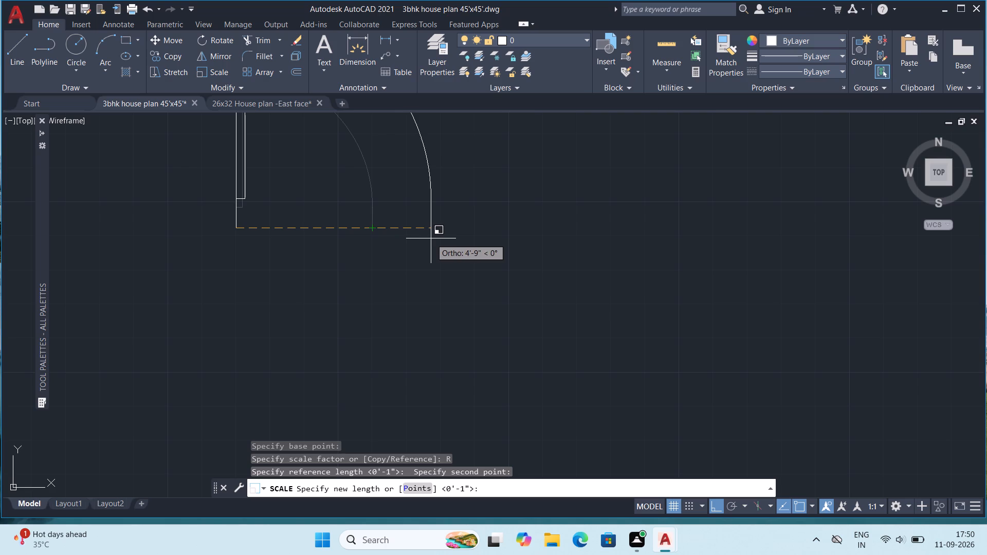
key(2)
key(apostrophe)
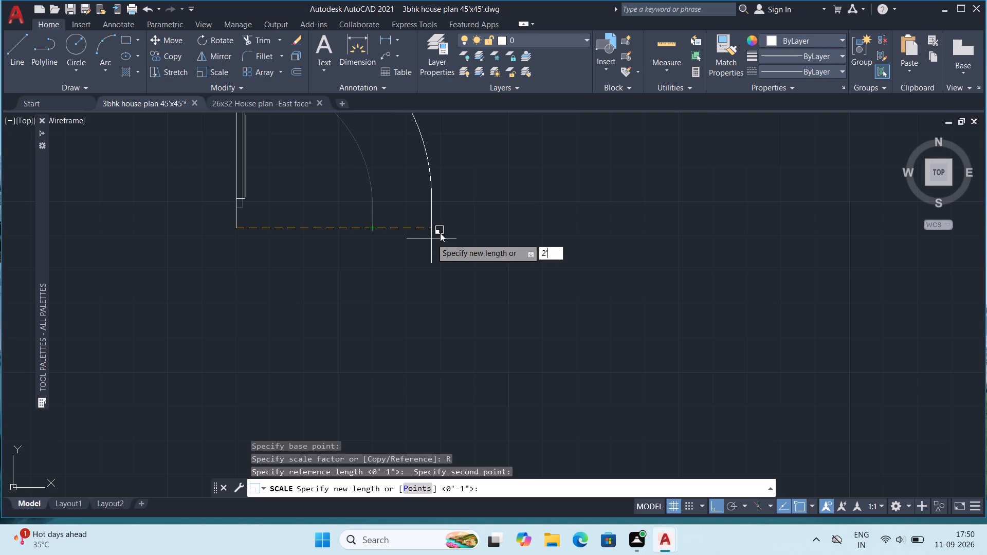
text(6")
key(Return)
Create a new layer named wall.
scroll(431, 238, down, 1)
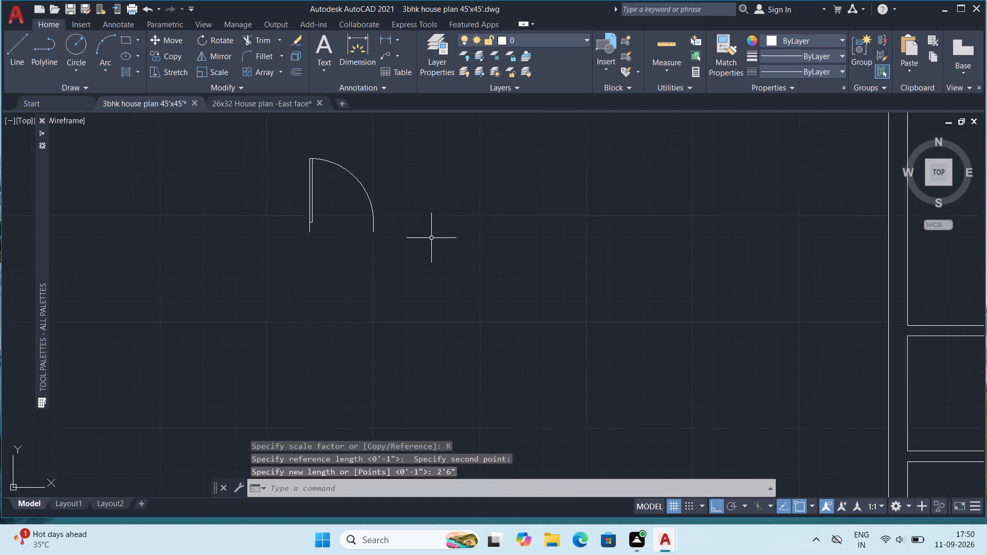
scroll(431, 238, down, 2)
middle_drag(449, 225, 273, 321)
scroll(315, 253, down, 2)
middle_drag(413, 304, 405, 268)
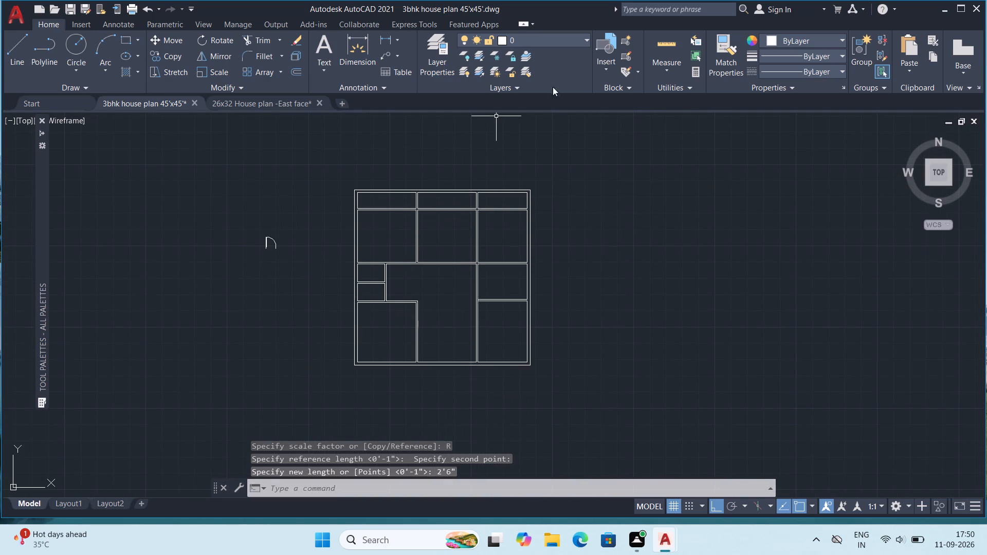
click(582, 40)
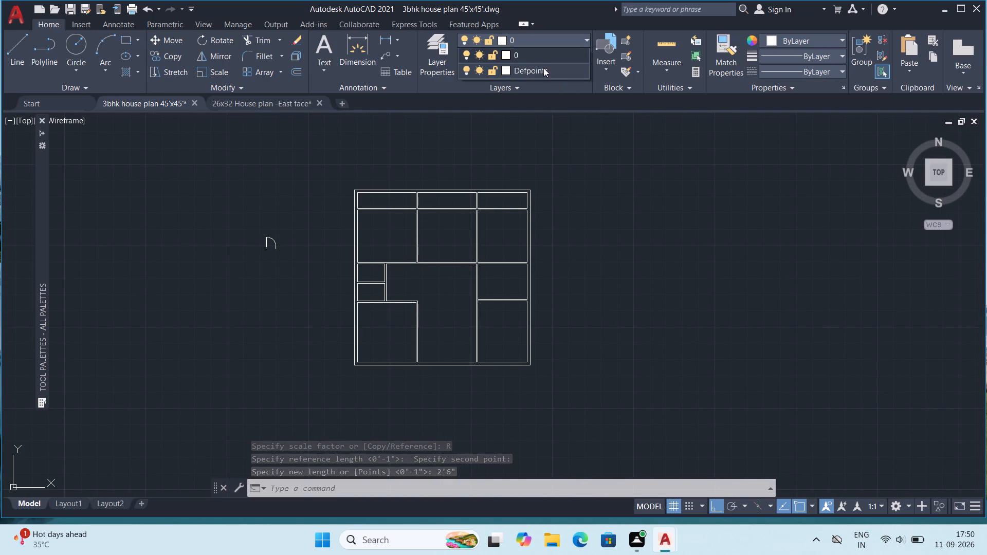
click(491, 39)
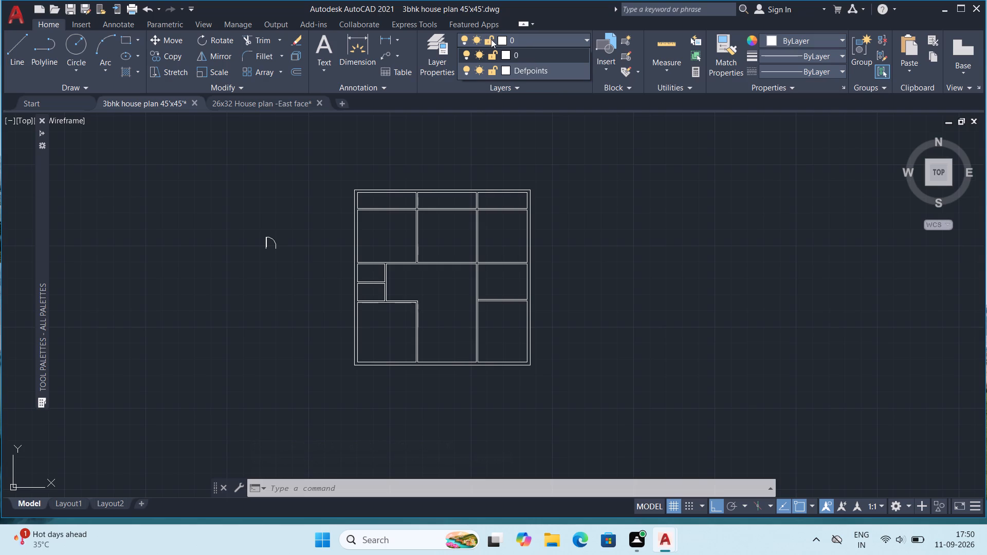
click(437, 46)
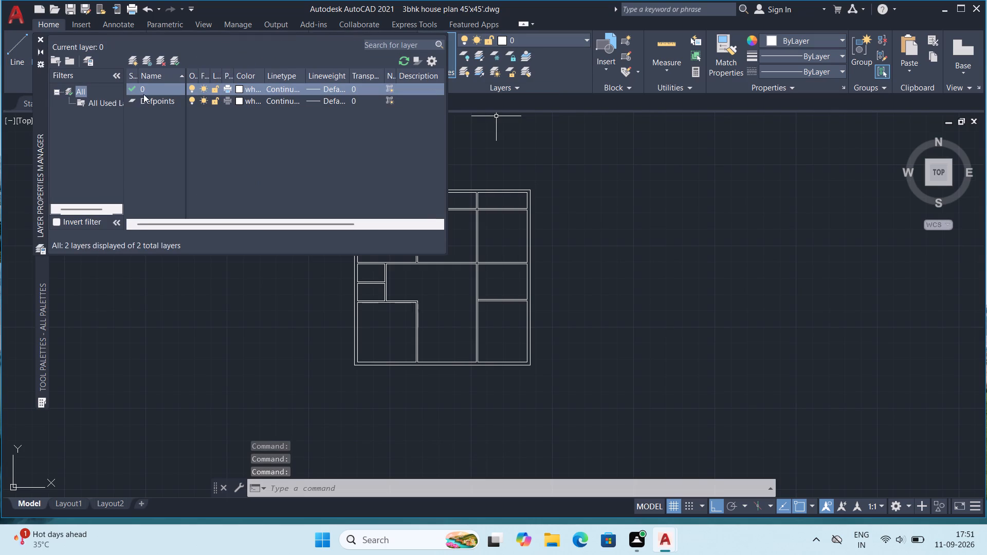
click(133, 58)
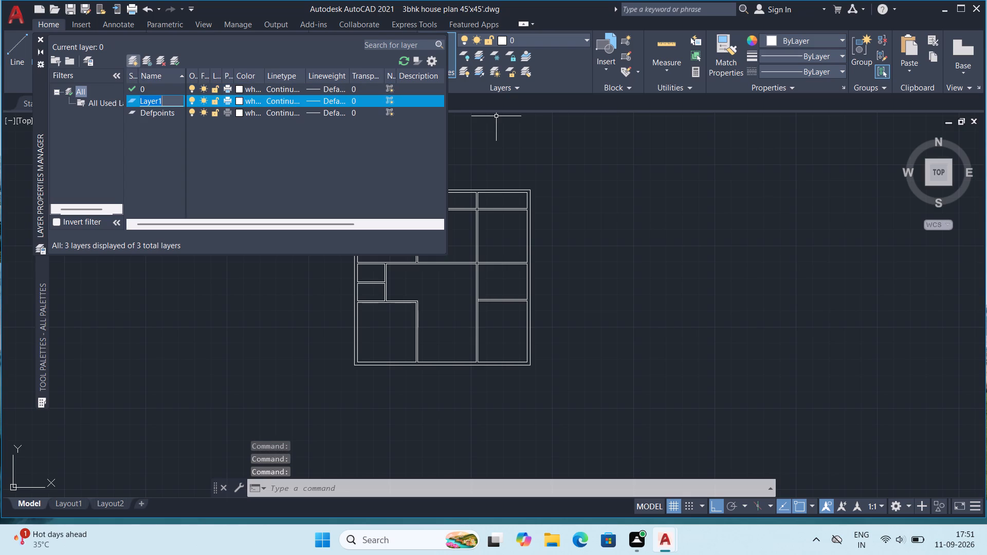
key(BackSpace)
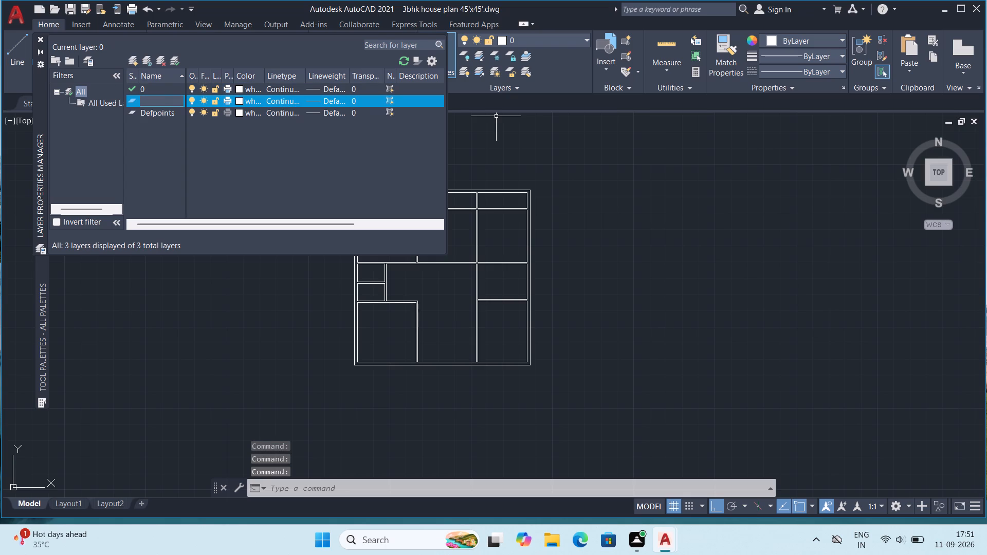
text(wall)
key(Return)
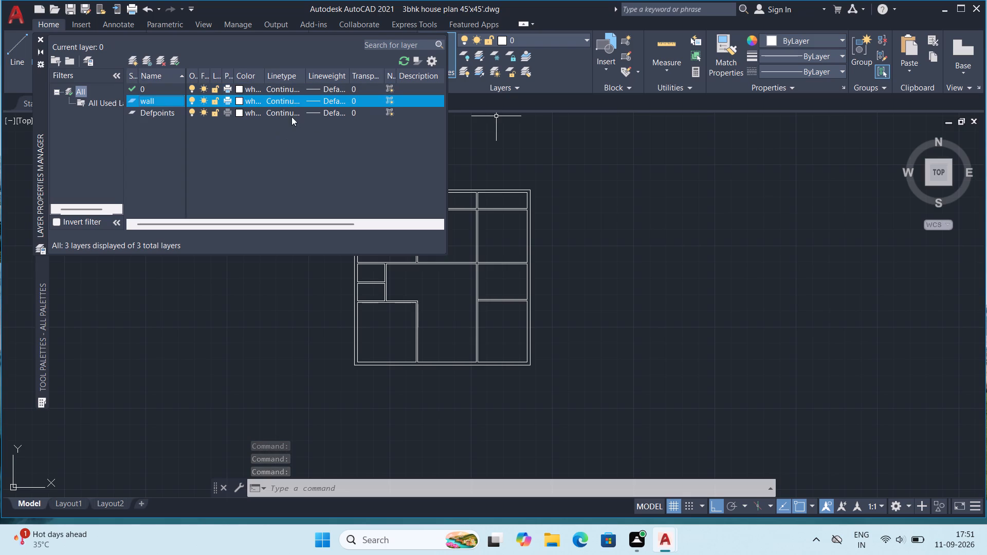
Set layer 0's colour to index colour 211 and close the layer manager.
click(235, 95)
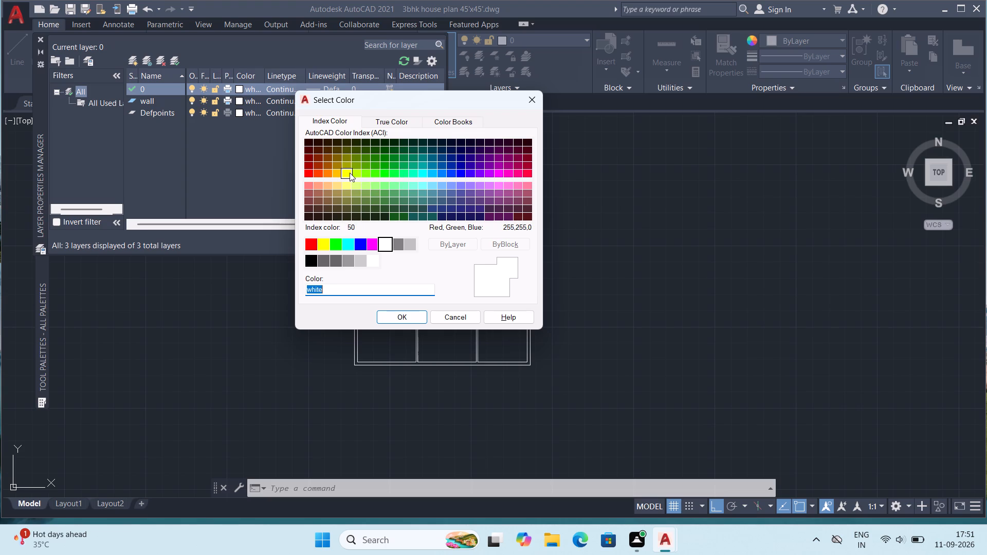
click(500, 187)
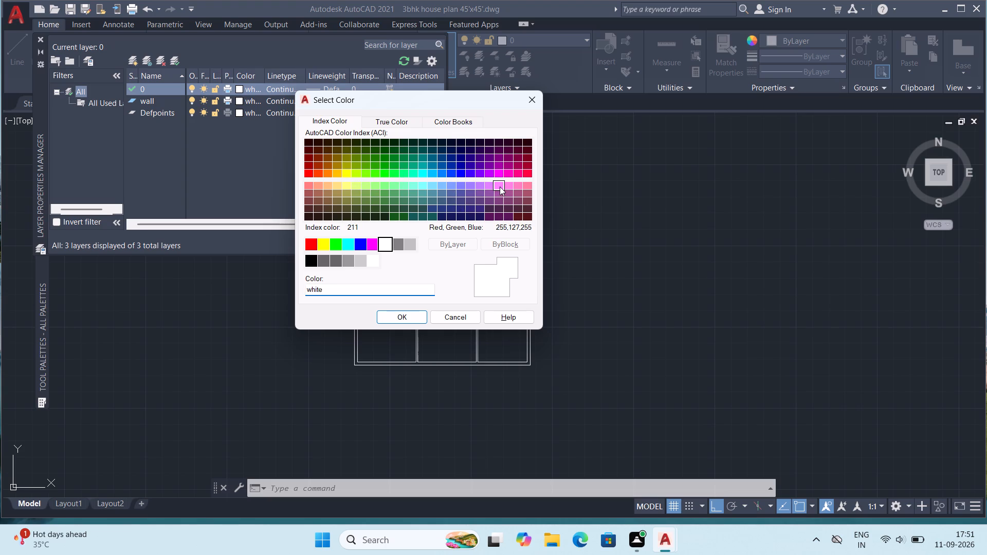
click(416, 312)
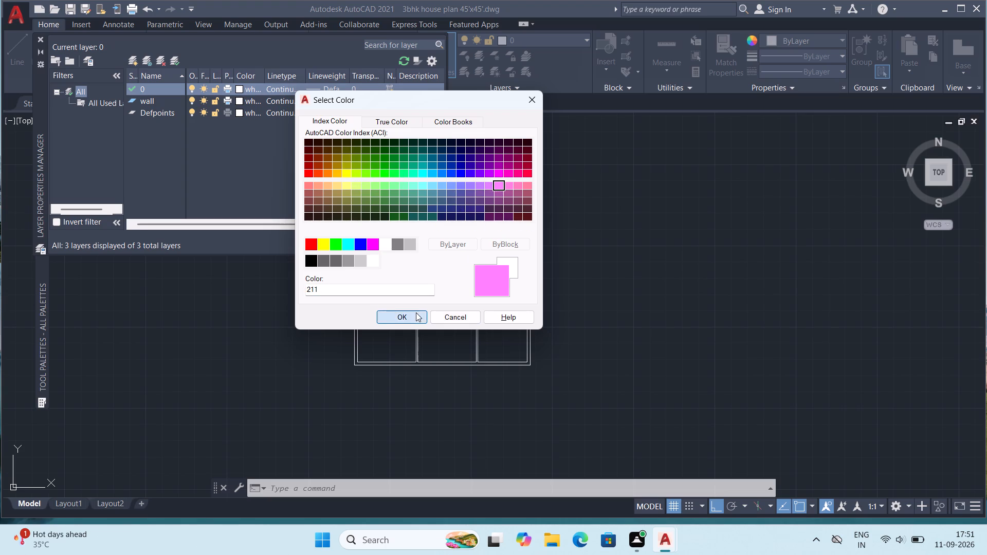
click(523, 287)
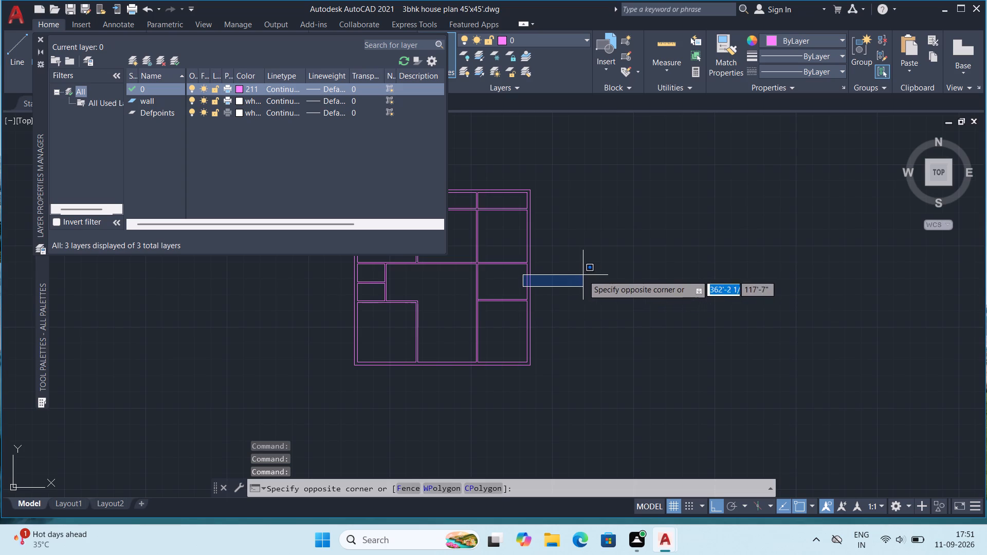
click(583, 275)
key(Escape)
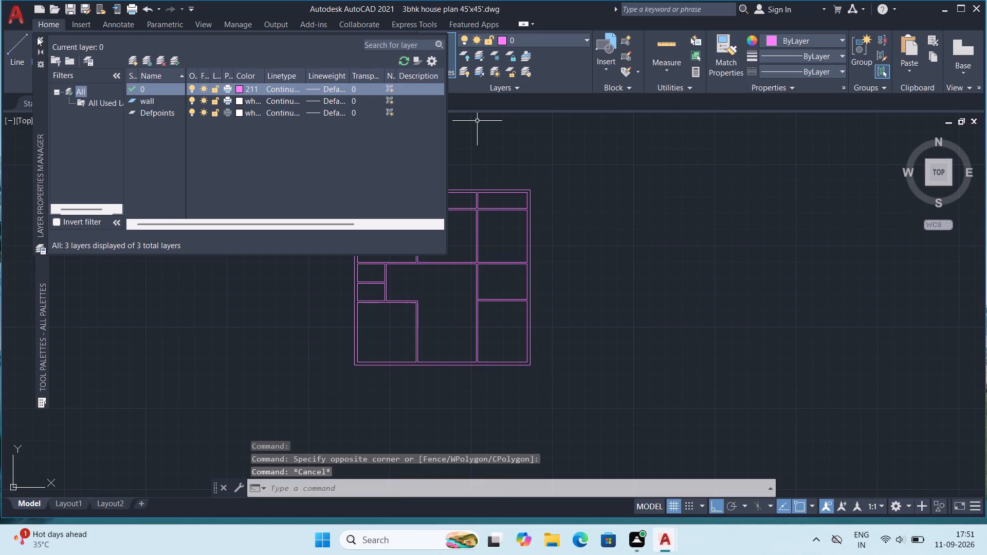
click(39, 37)
Move the door block to the Defpoints layer and clear the selection.
scroll(258, 245, up, 3)
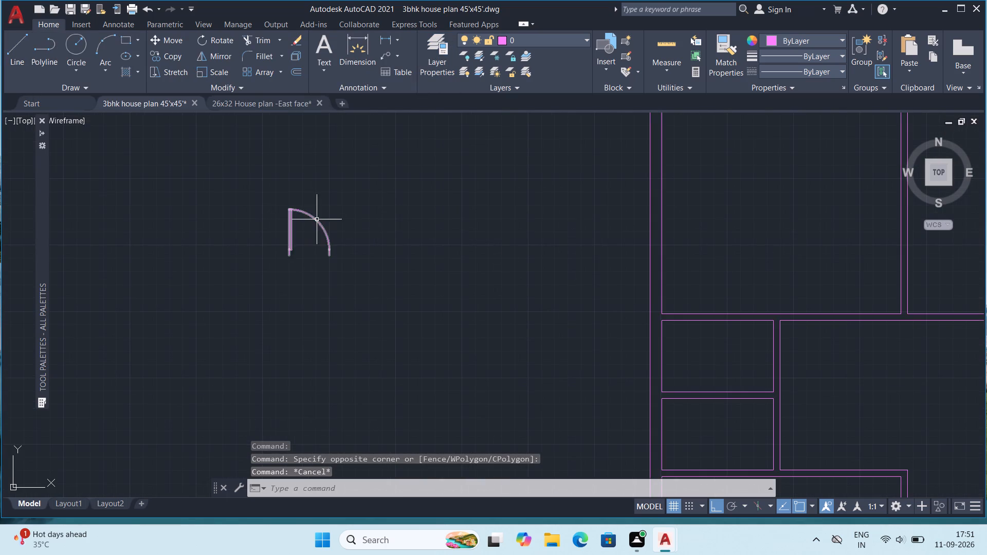
click(317, 221)
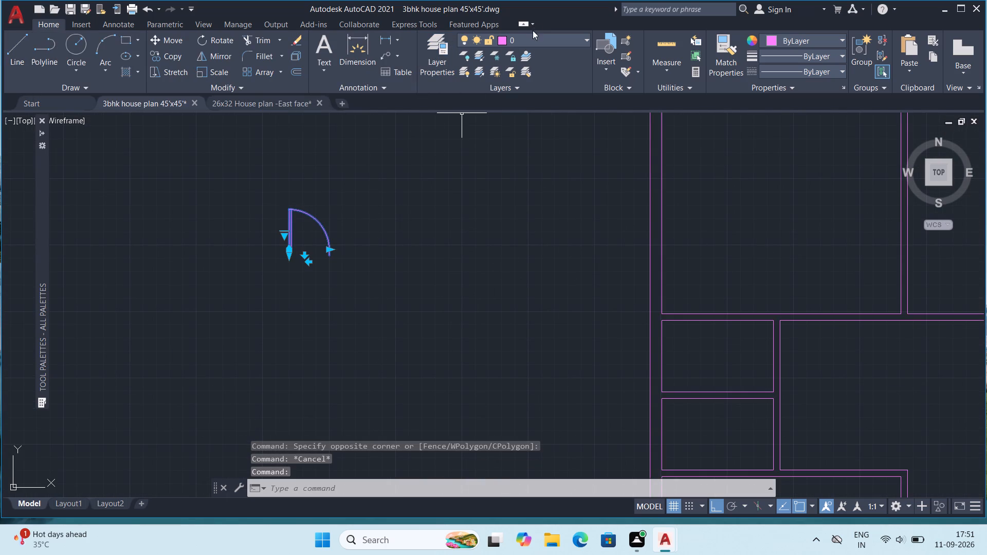
click(531, 40)
click(514, 67)
scroll(395, 177, down, 1)
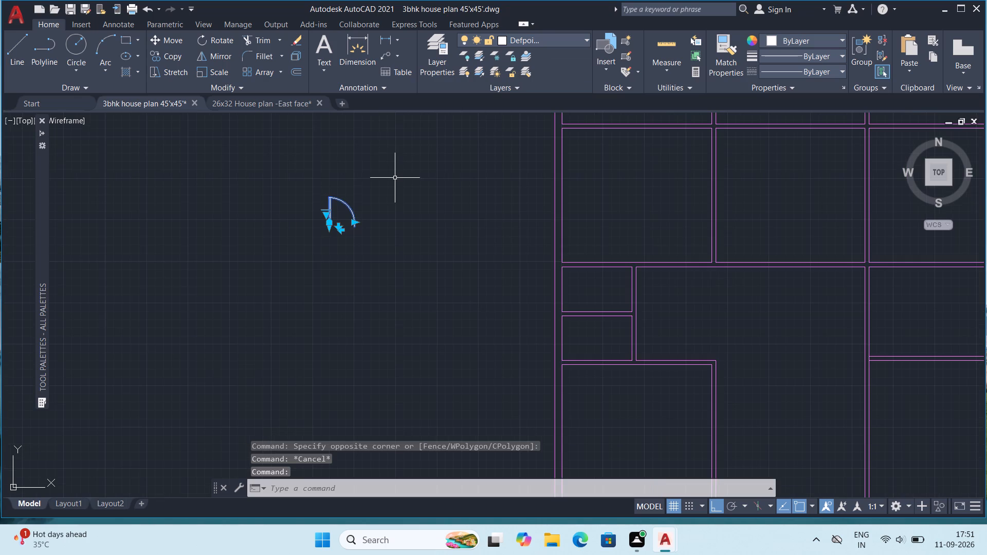
key(Escape)
Mirror the door block across a horizontal line through its hinge-side jamb end, keeping the original, to form a vertical double door.
scroll(351, 215, up, 1)
middle_drag(351, 213, 322, 288)
scroll(313, 283, down, 1)
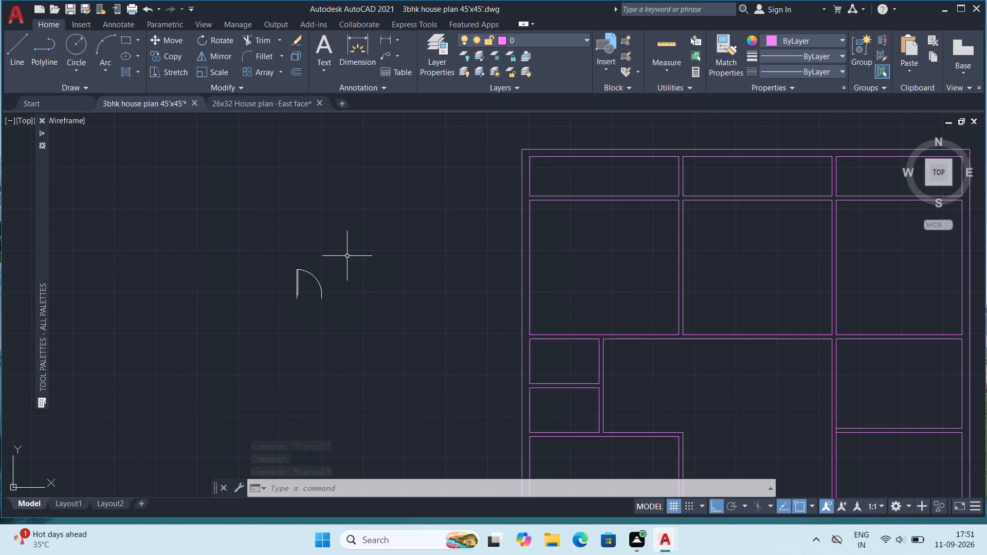
middle_drag(376, 319, 239, 271)
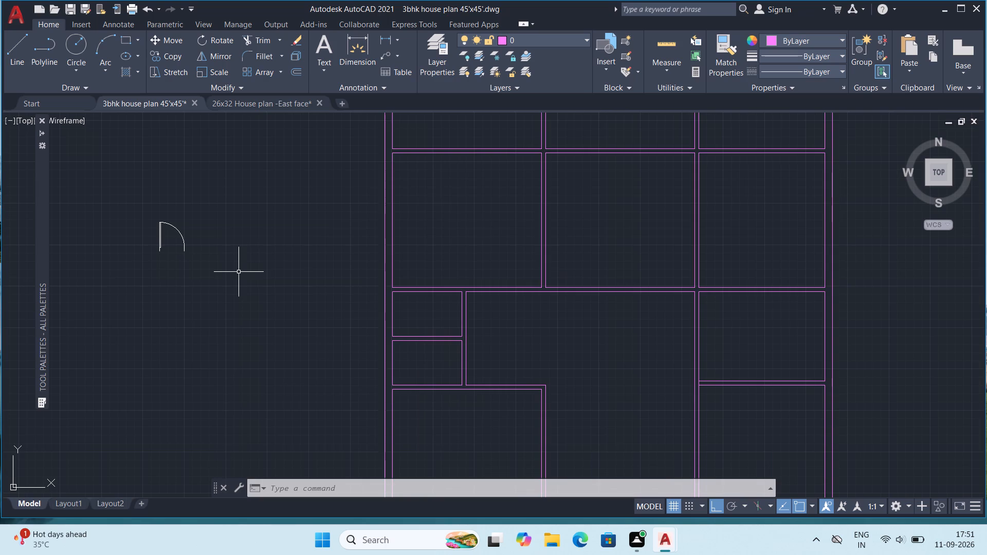
scroll(239, 272, down, 1)
middle_click(341, 252)
scroll(187, 248, up, 2)
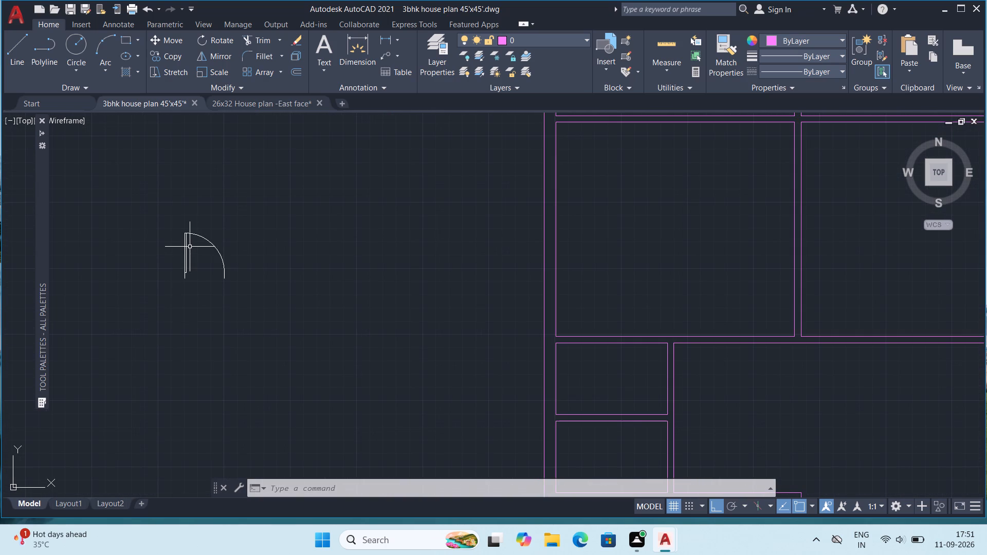
click(185, 248)
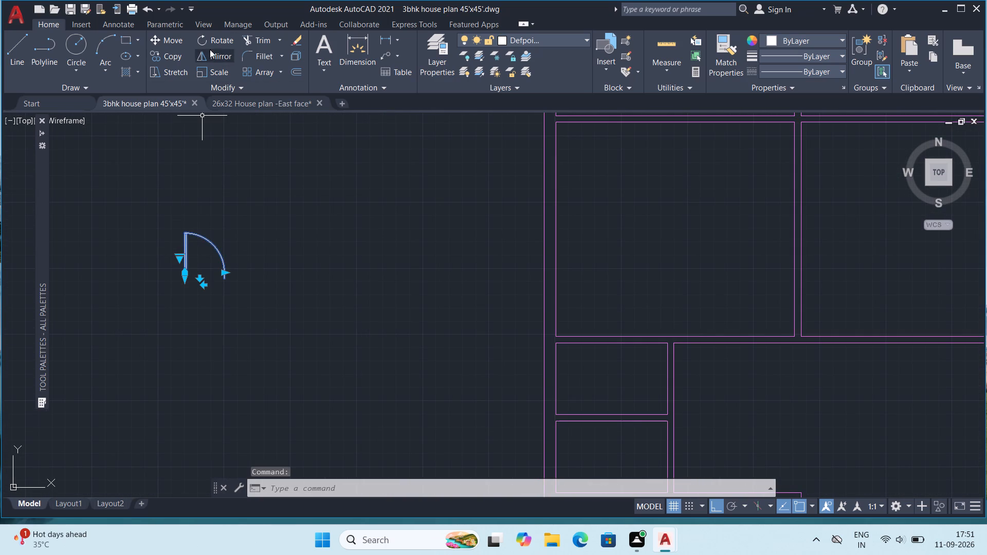
click(210, 55)
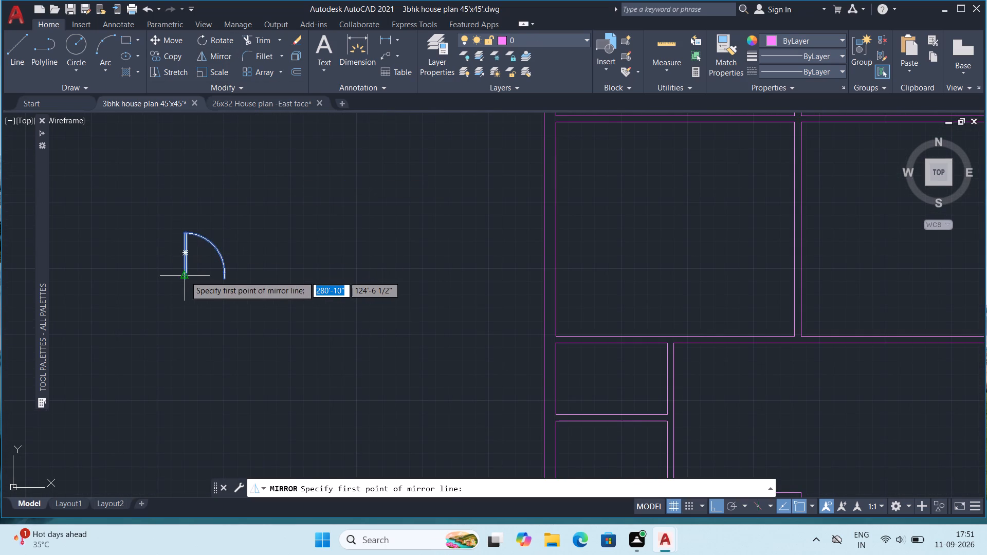
click(185, 276)
click(244, 285)
drag(257, 325, 244, 285)
Copy the upper leaf of the double door into the empty space between it and the floor plan.
click(222, 253)
click(208, 250)
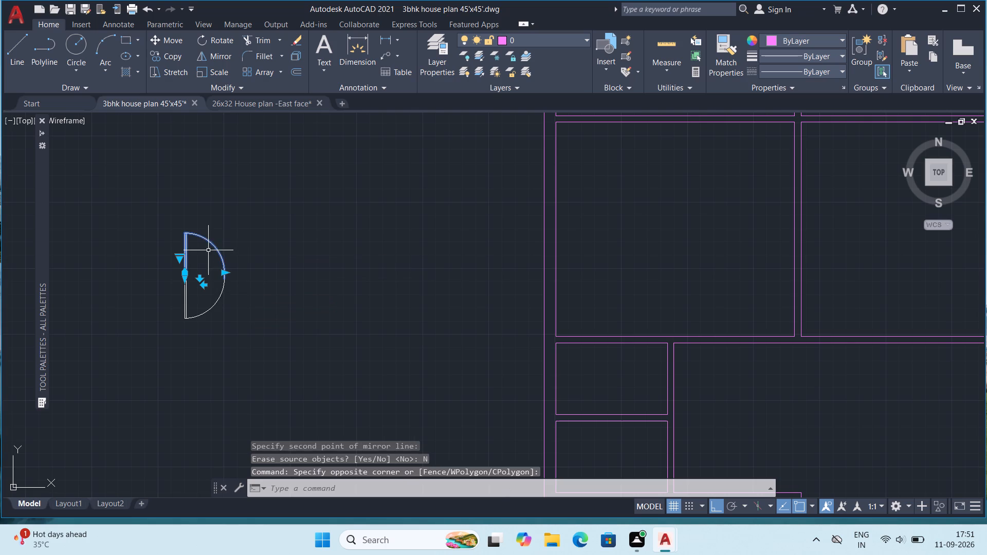
key(ctrl+c)
key(ctrl+v)
click(370, 276)
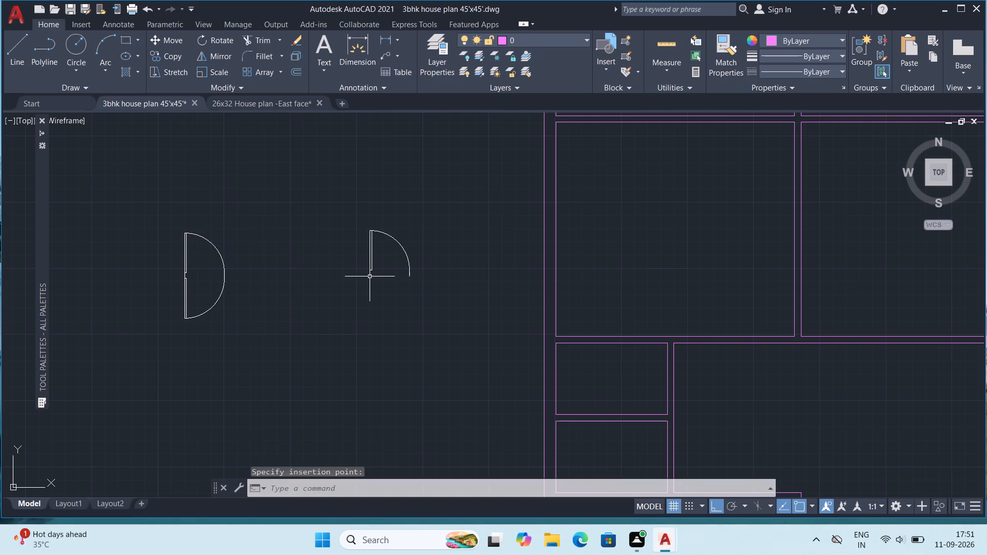
Rotate the copied door leaf 90° counterclockwise about its hinge-side jamb end.
click(373, 264)
click(209, 44)
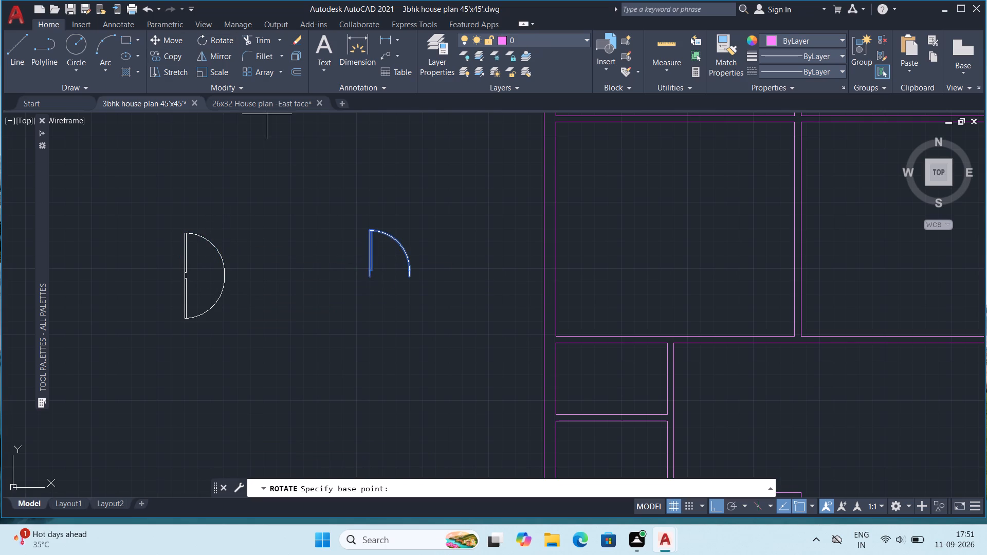
click(368, 277)
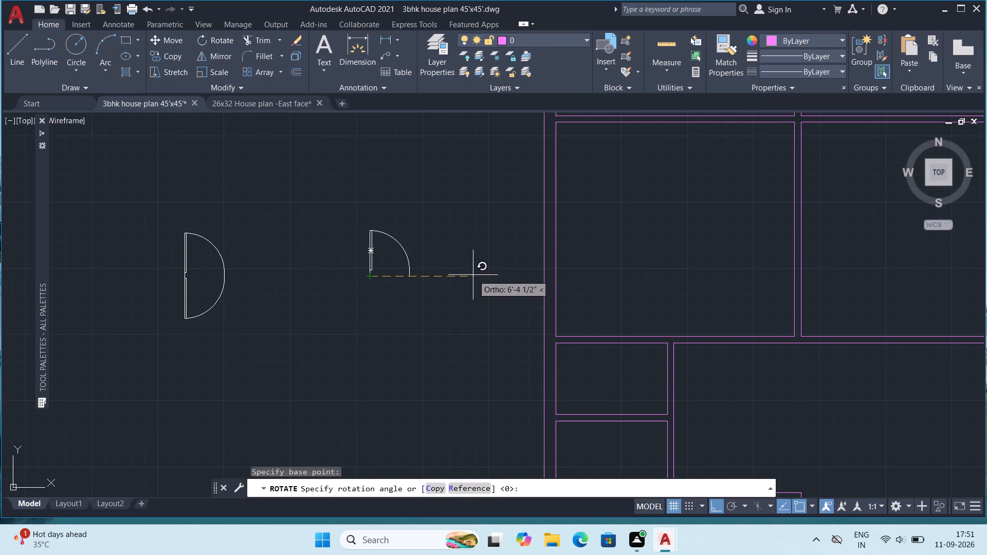
click(394, 188)
Mirror the rotated door leaf across a vertical line through its hinge-side jamb end, keeping the original, to form a horizontal double door.
click(326, 276)
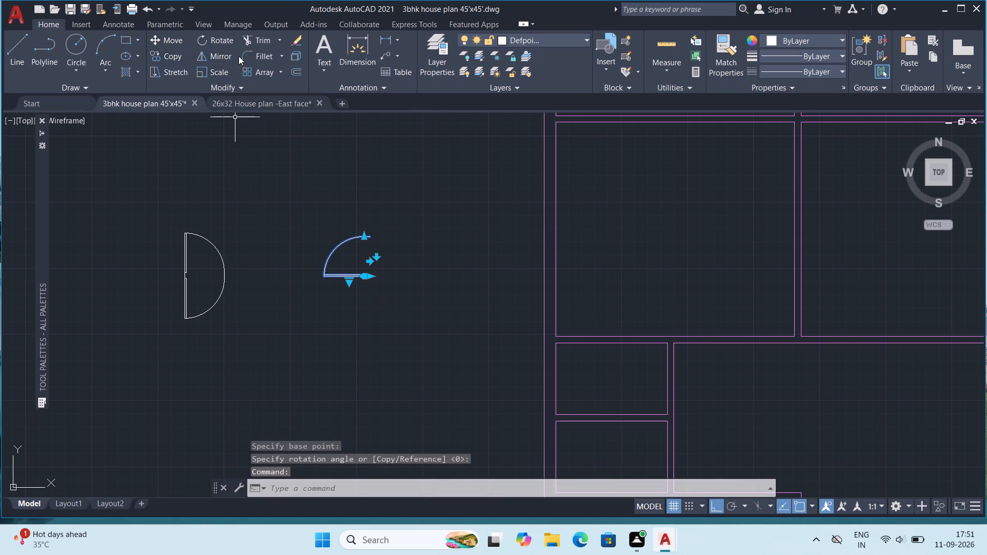
click(205, 54)
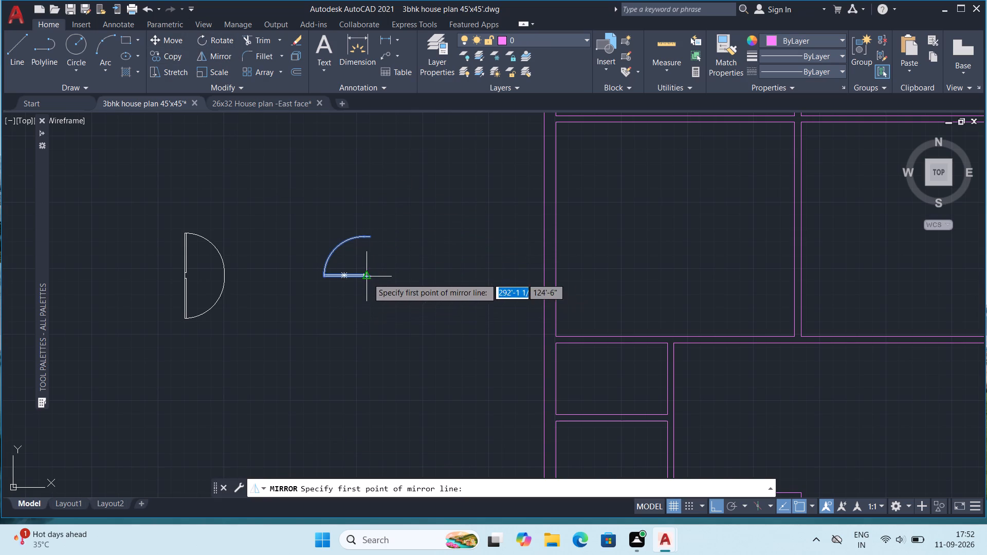
click(368, 278)
click(366, 211)
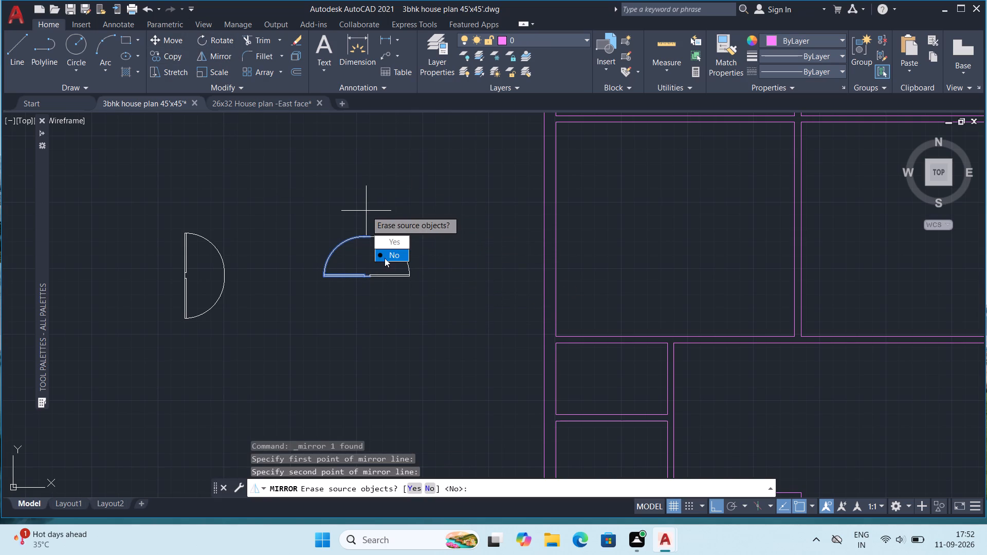
drag(385, 256, 366, 211)
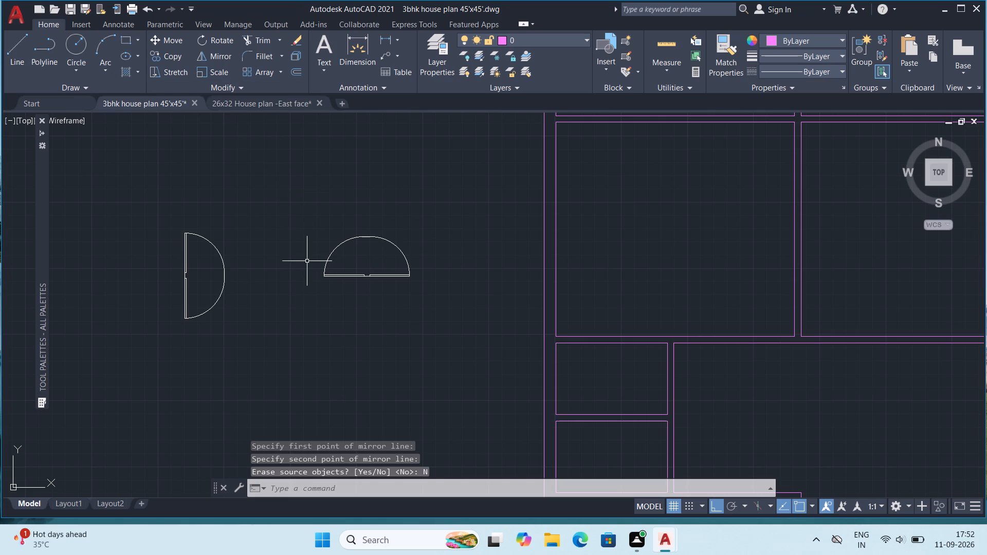
Mirror the left leaf of the horizontal double door downward across a horizontal line through its hinge-side jamb end, keeping the original.
middle_drag(318, 293, 318, 248)
click(342, 233)
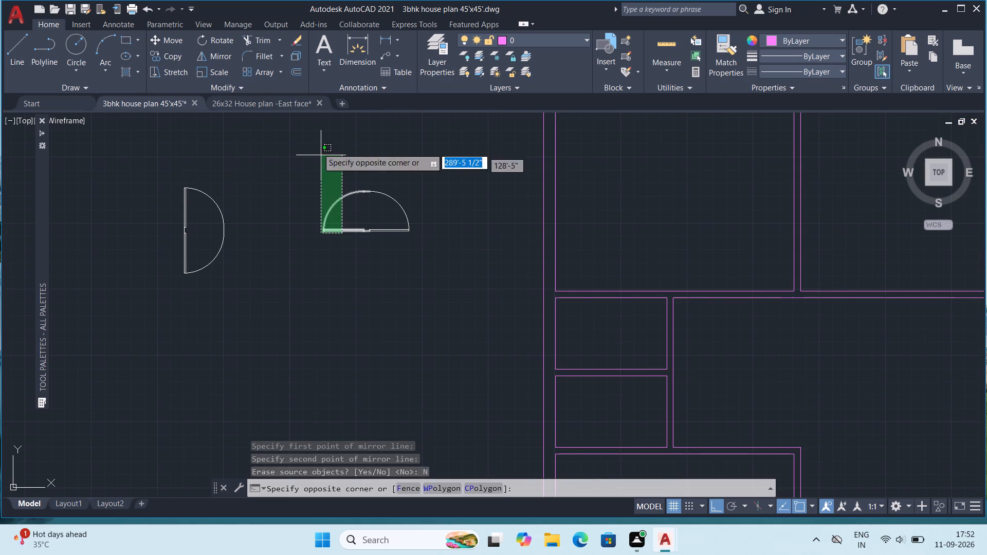
click(323, 190)
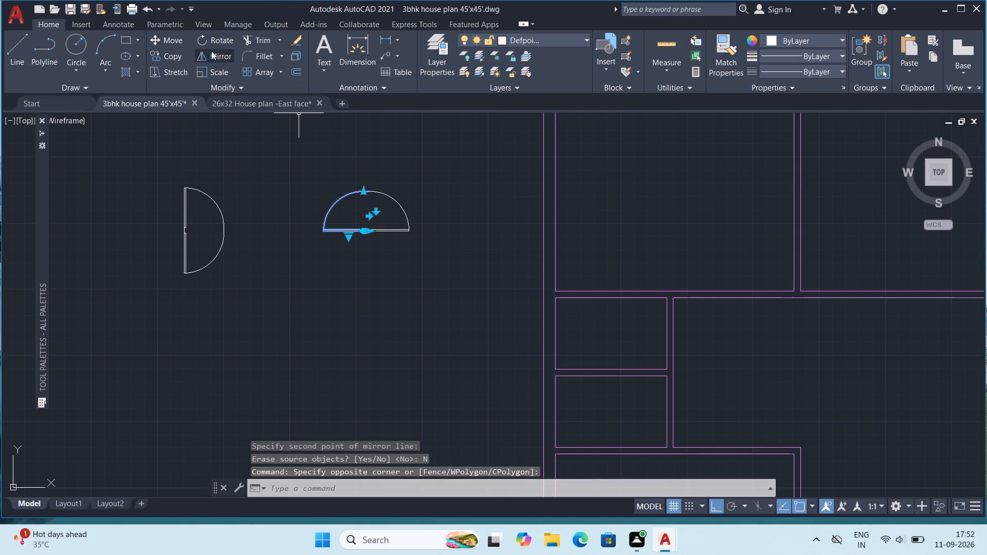
click(213, 56)
click(360, 229)
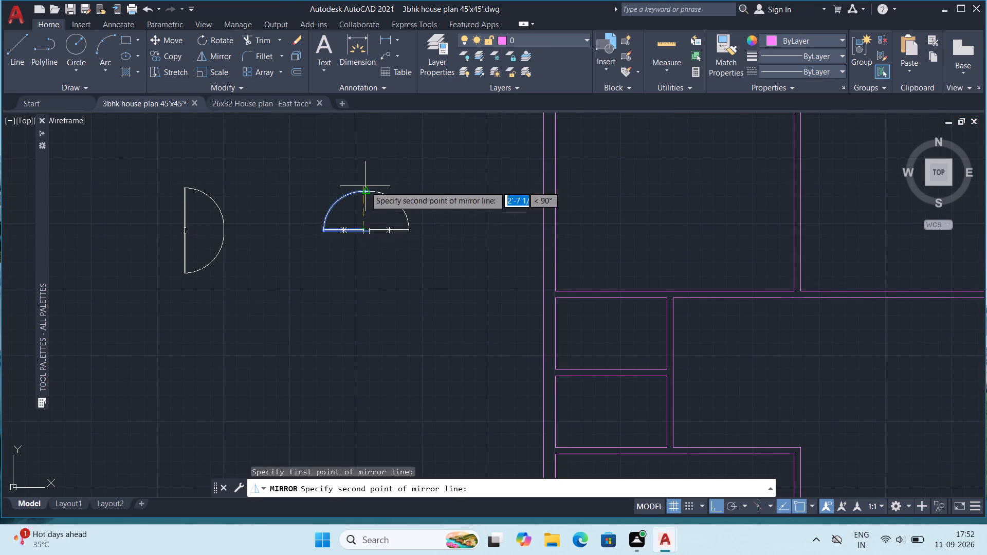
click(318, 256)
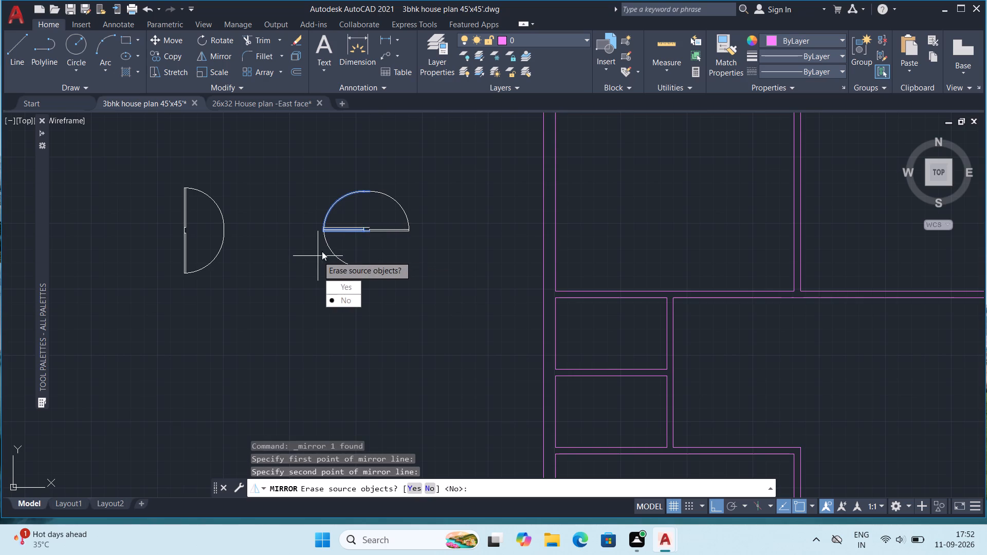
drag(341, 297, 318, 256)
Mirror the upper leaf of the vertical double door to the left across a vertical line through its hinge-side jamb end, keeping the original.
scroll(413, 221, down, 2)
middle_drag(472, 246, 389, 260)
scroll(350, 234, up, 2)
middle_drag(287, 221, 319, 201)
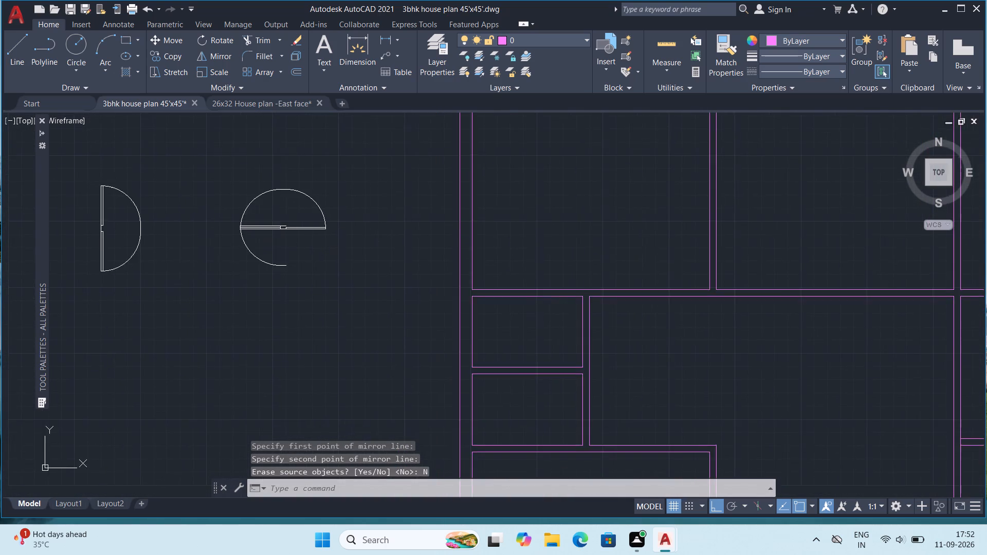
scroll(319, 201, down, 1)
middle_drag(477, 270, 426, 260)
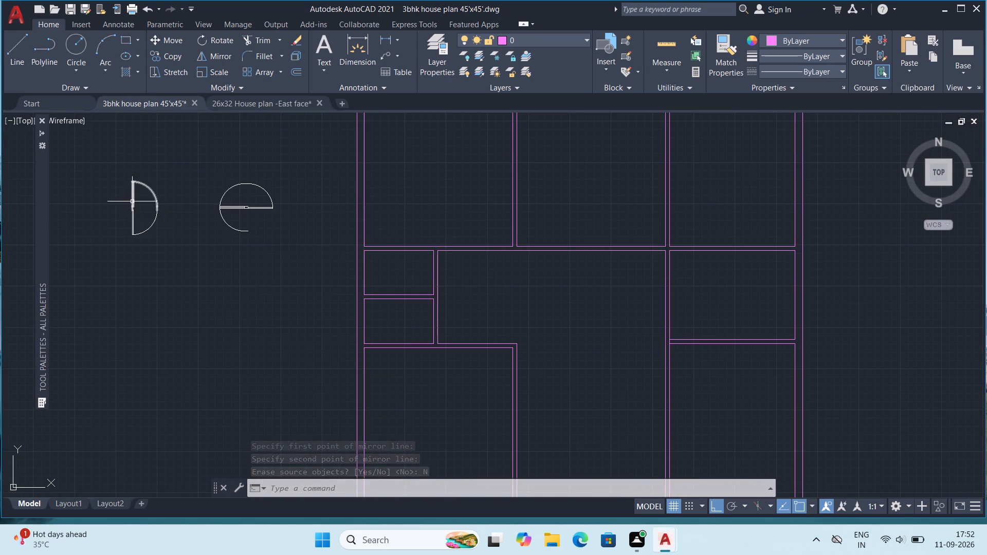
click(131, 196)
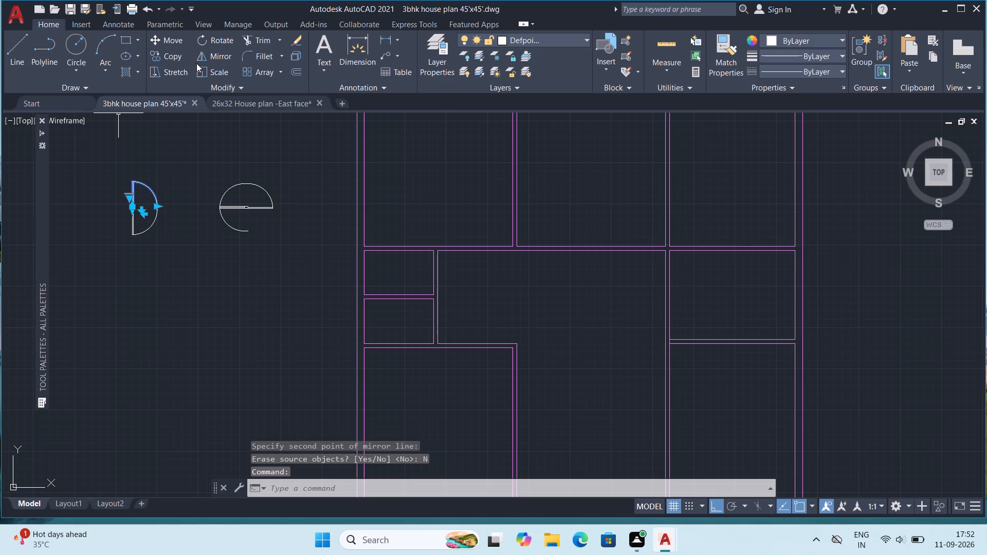
click(204, 58)
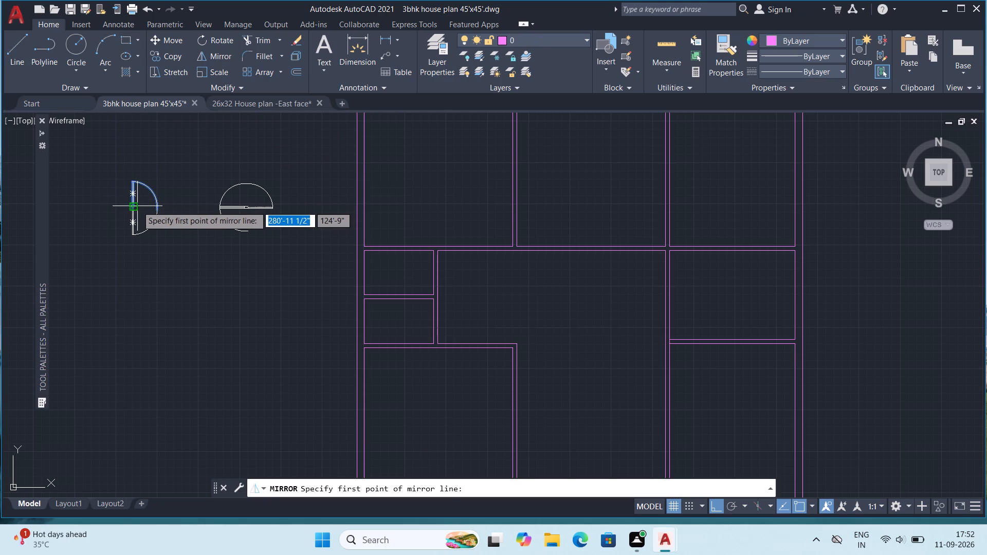
click(136, 207)
click(123, 161)
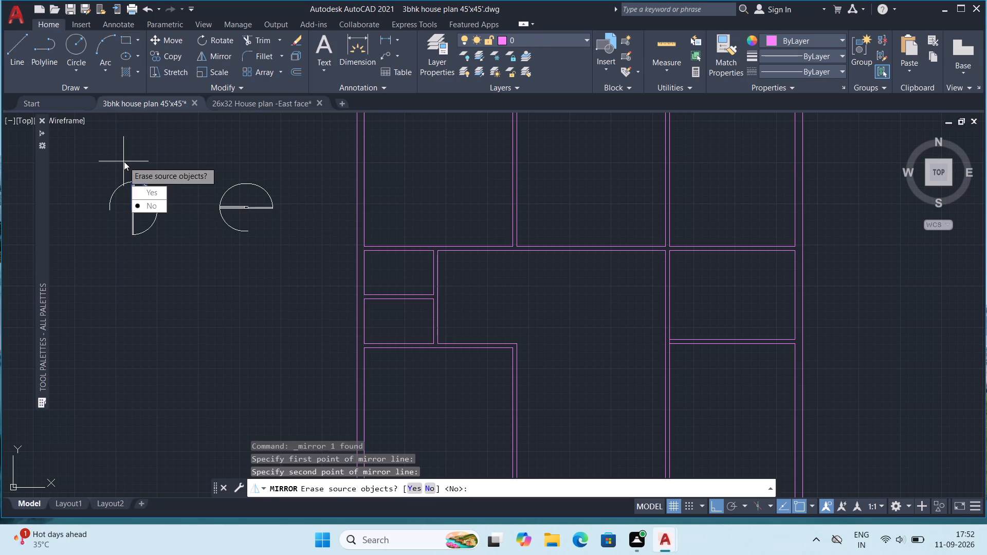
drag(155, 203, 123, 161)
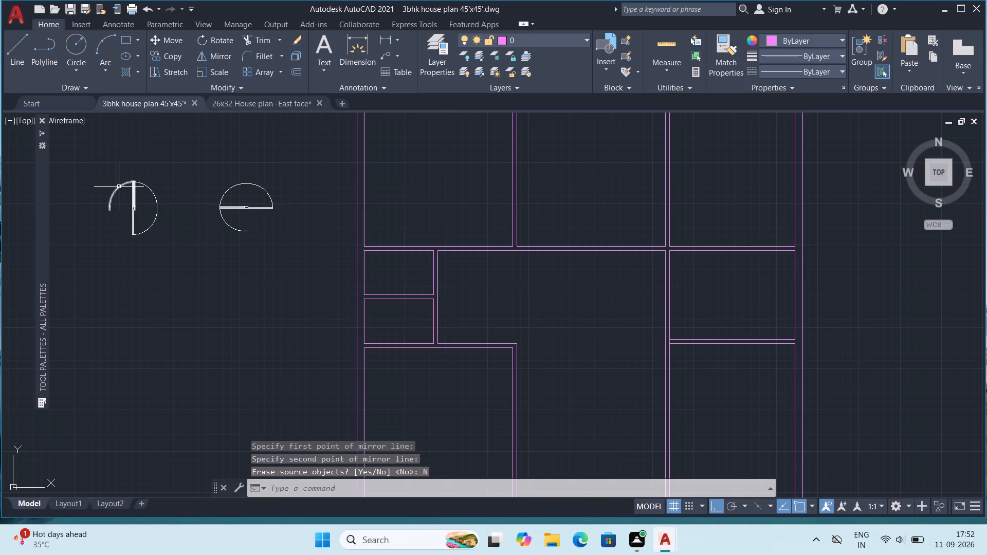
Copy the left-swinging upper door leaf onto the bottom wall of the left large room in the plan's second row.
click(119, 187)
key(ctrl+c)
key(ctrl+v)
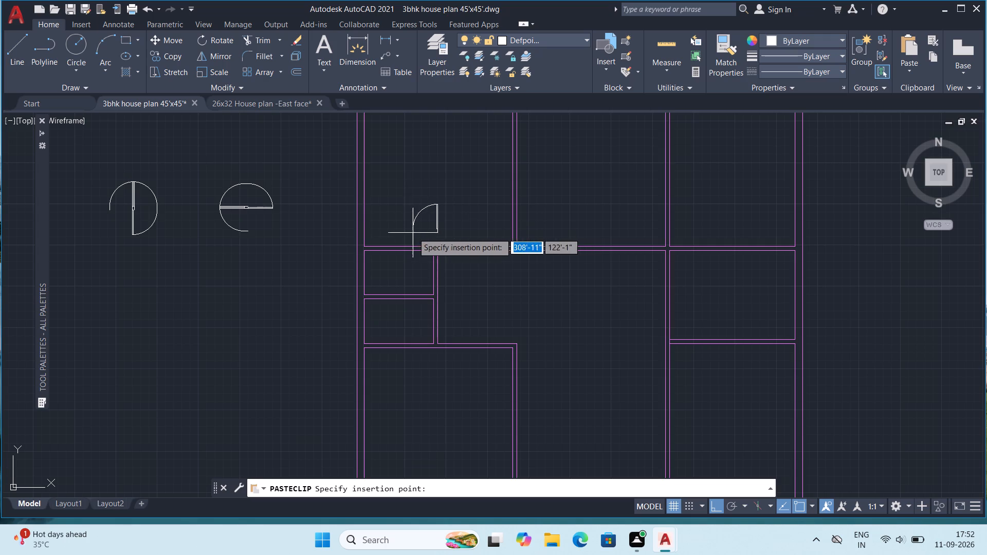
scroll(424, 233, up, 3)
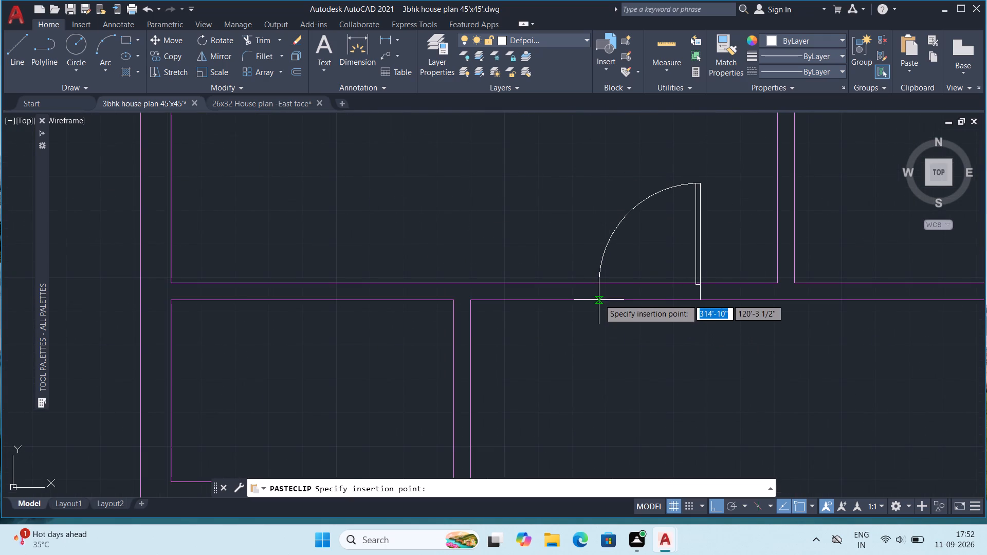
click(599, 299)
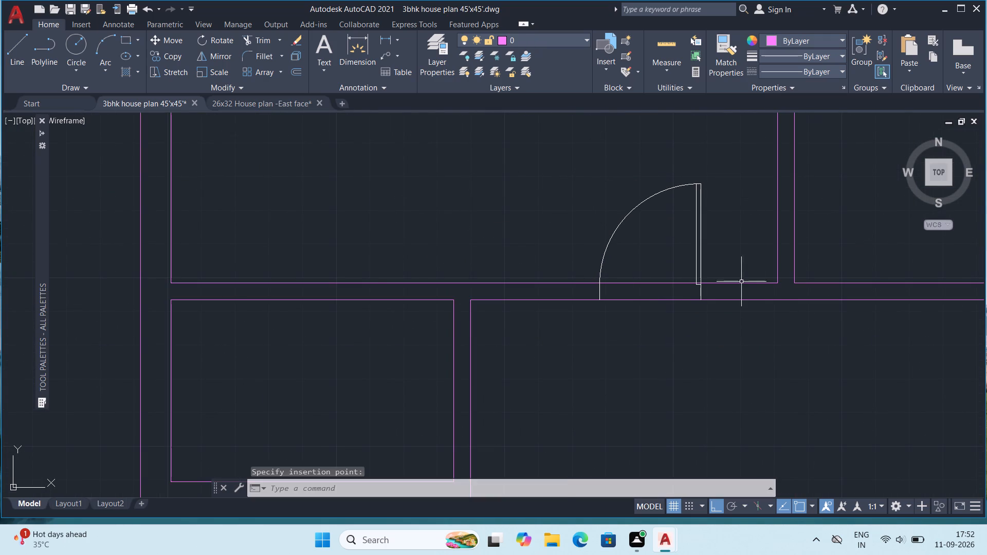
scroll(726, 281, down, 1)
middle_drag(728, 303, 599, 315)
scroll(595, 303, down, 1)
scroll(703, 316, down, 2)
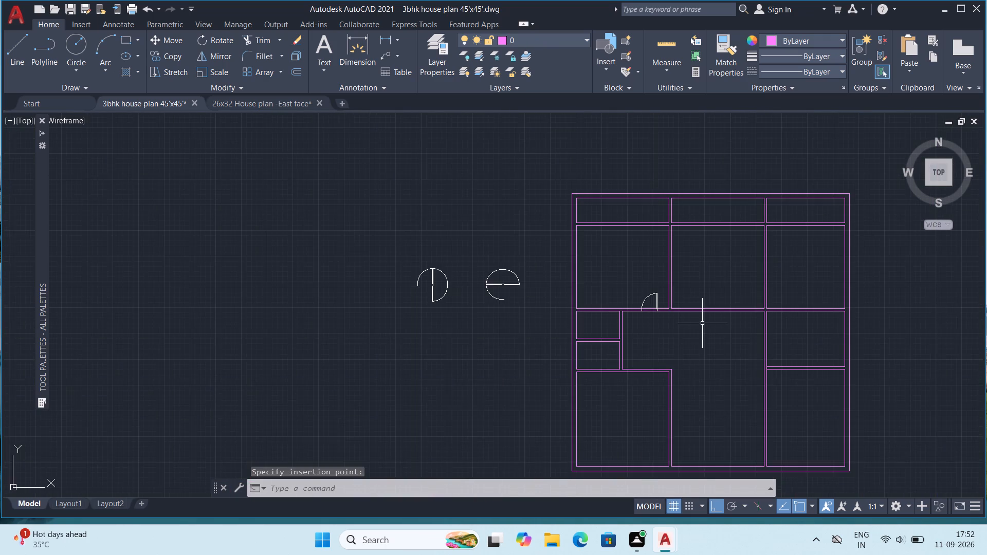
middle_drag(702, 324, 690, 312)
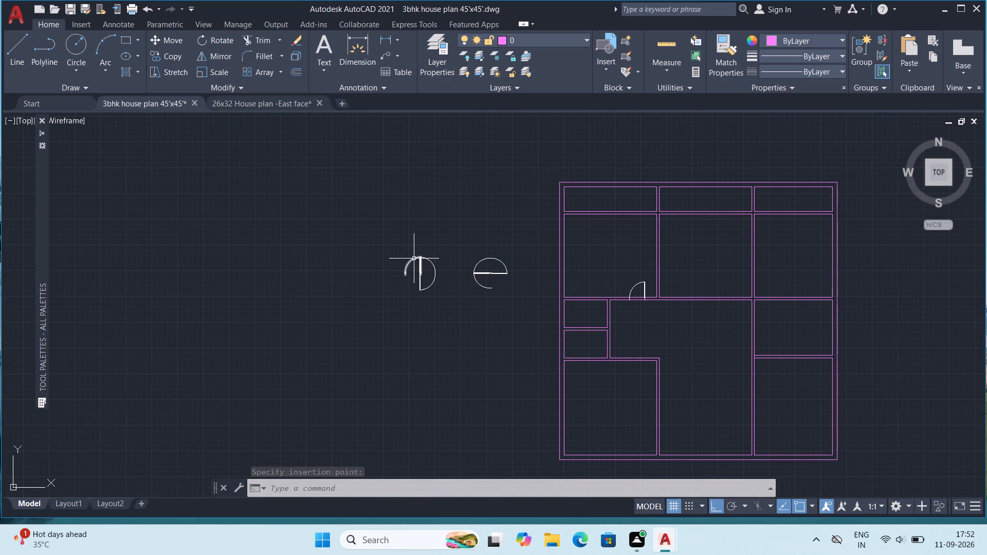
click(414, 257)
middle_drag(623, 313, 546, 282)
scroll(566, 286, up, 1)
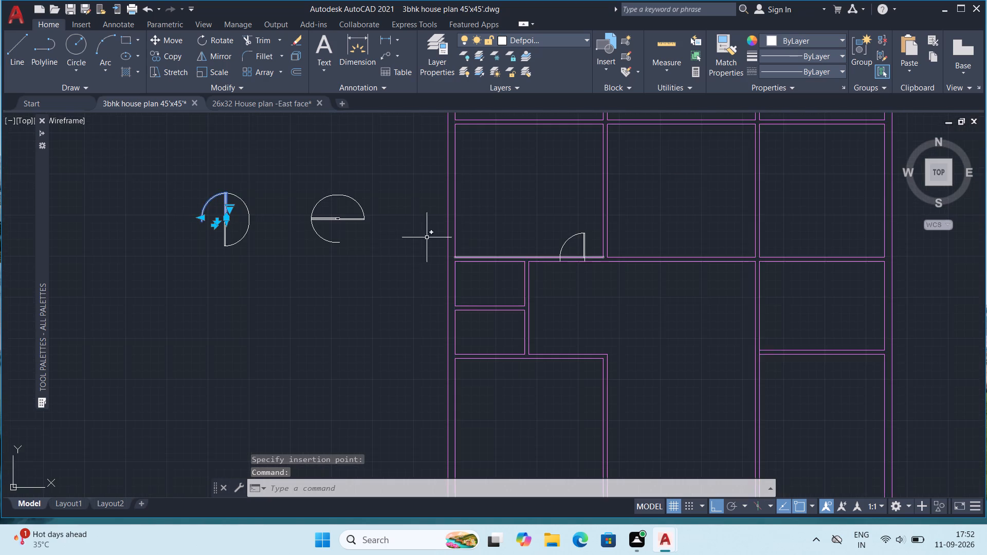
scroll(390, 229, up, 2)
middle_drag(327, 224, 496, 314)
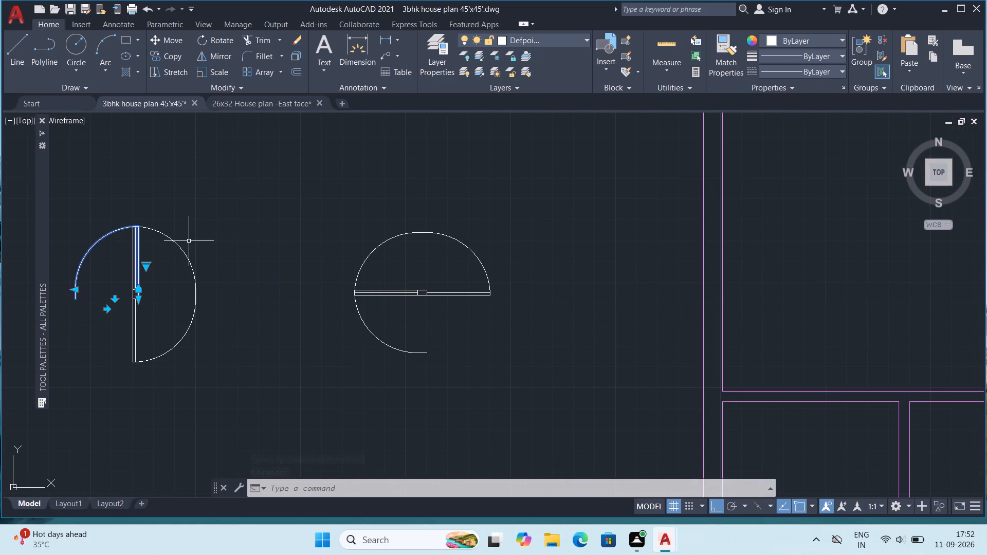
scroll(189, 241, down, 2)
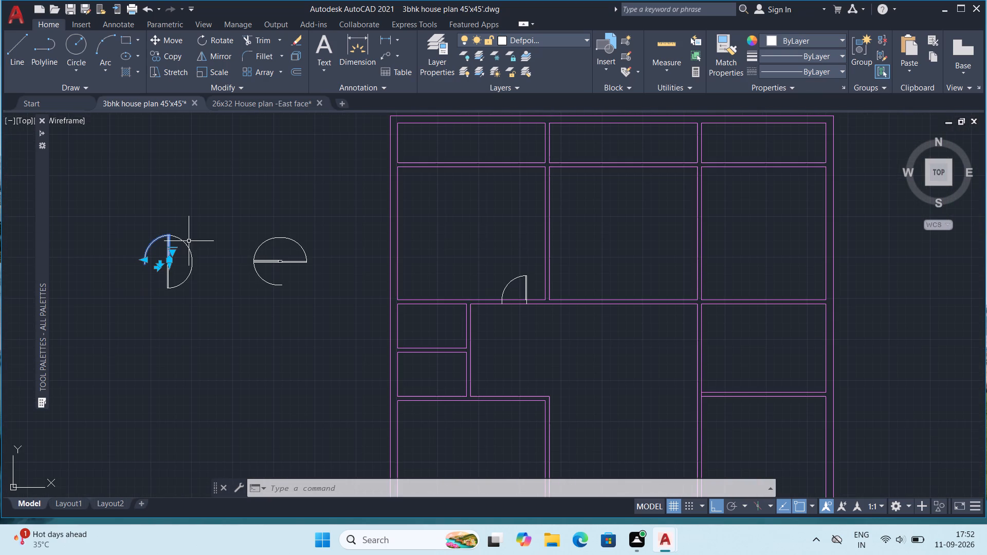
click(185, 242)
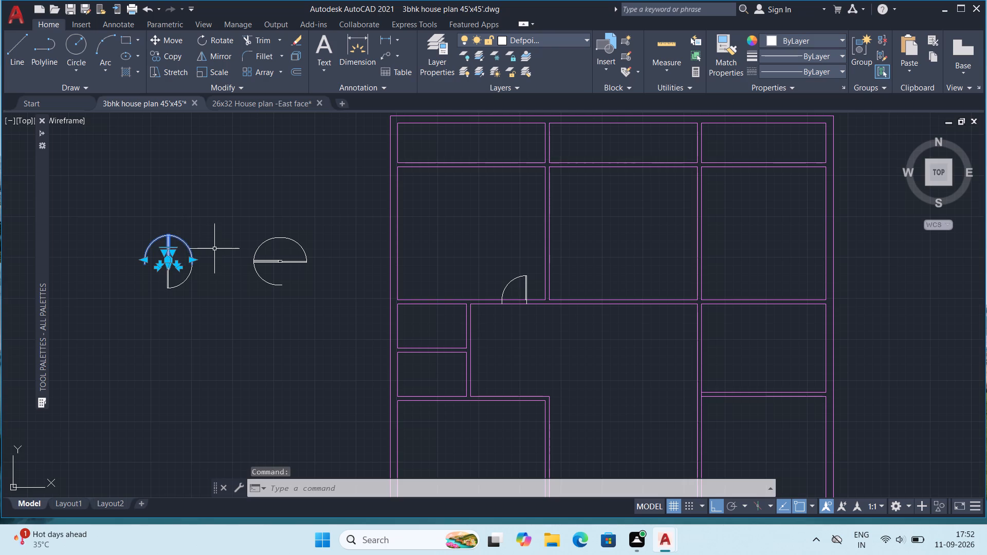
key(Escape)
Copy the right-swinging upper door leaf onto the bottom wall of the middle large room in the plan's second row.
click(187, 244)
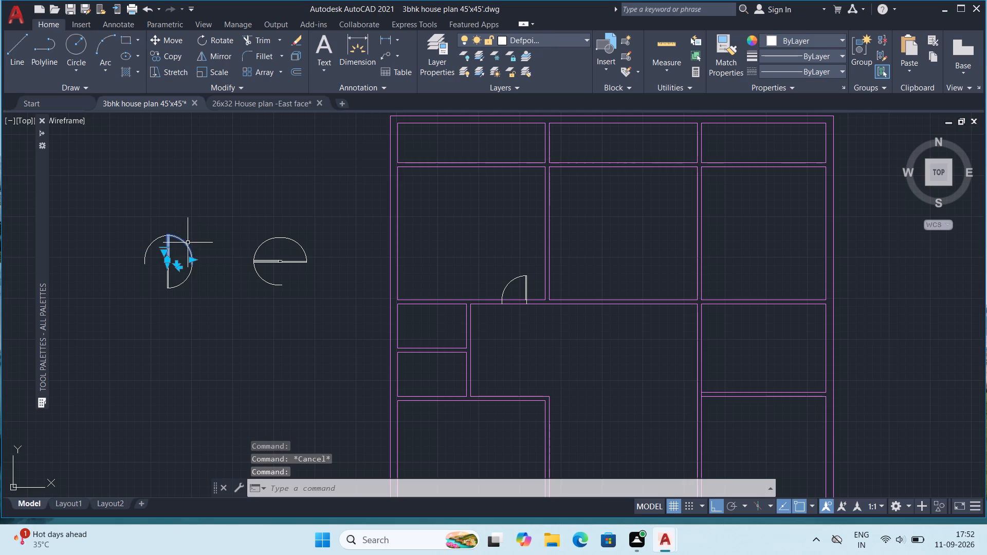
key(ctrl+c)
key(ctrl+v)
scroll(595, 299, up, 1)
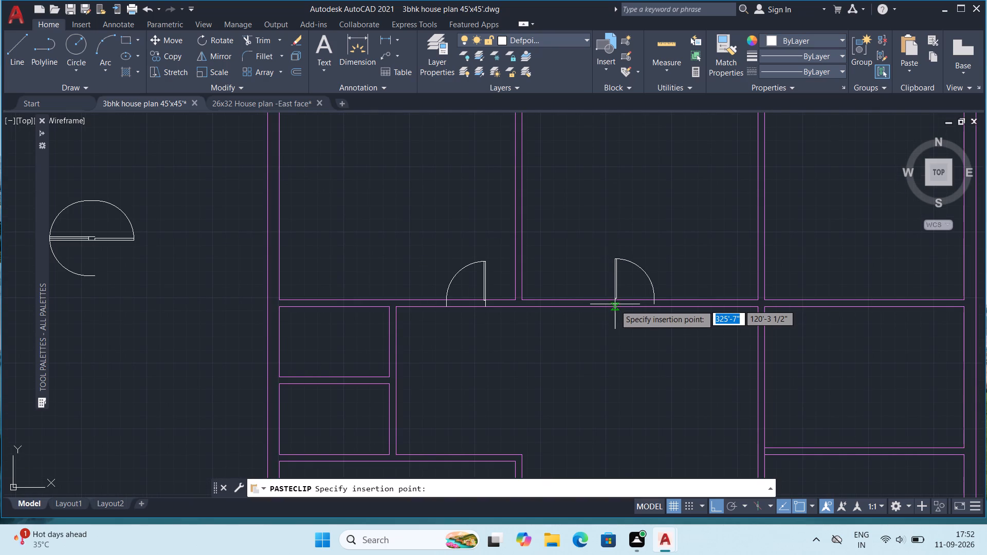
click(615, 308)
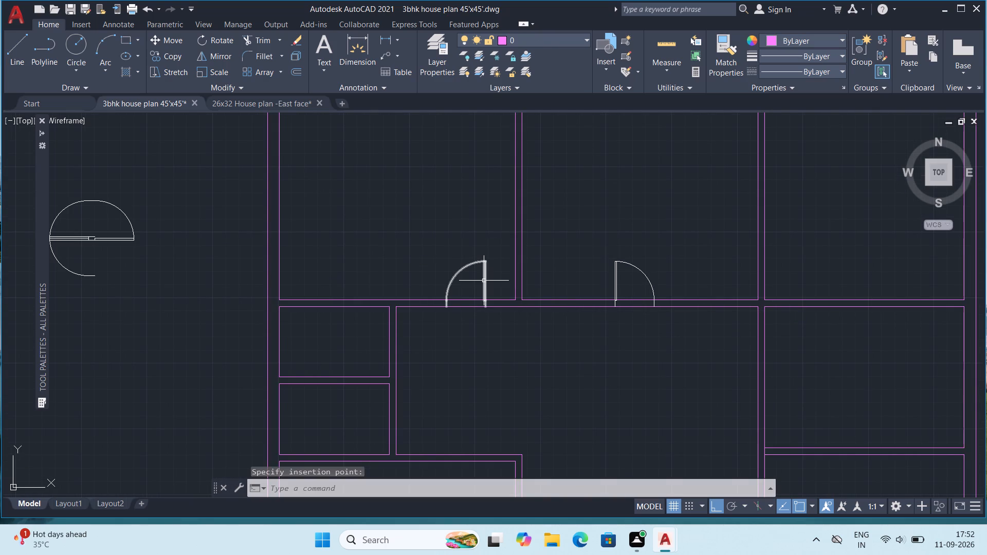
Replace the left-swinging door on the second row's left room with a pasted copy of the right-swinging door leaf.
click(484, 281)
key(BackSpace)
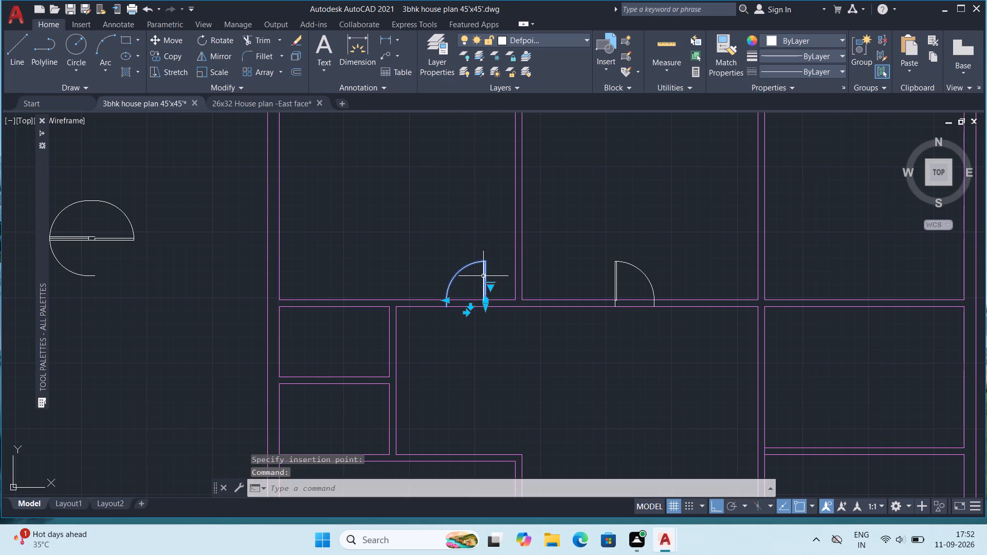
key(Delete)
key(ctrl+v)
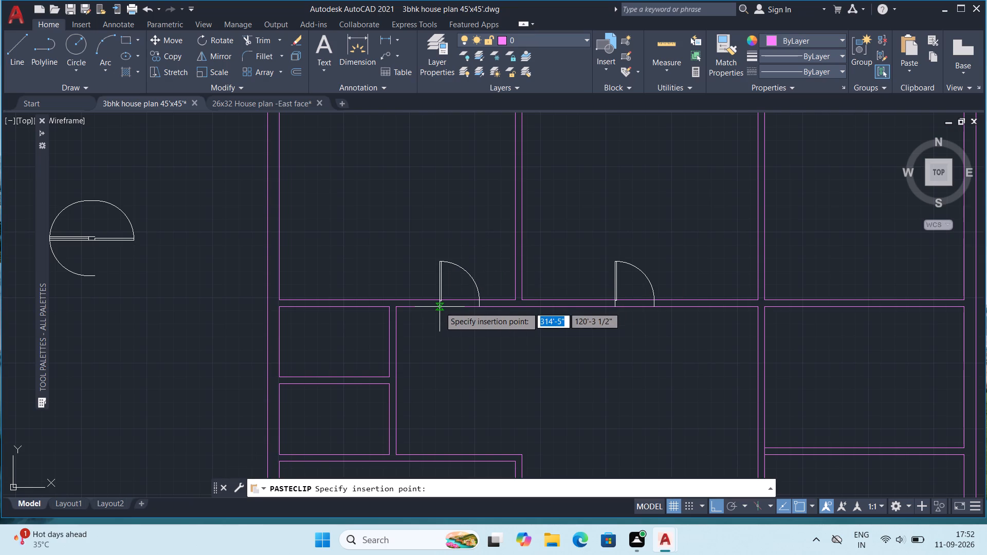
click(440, 307)
Extend the top wall line of the lower-right room leftward to the hall-side face of the vertical partition.
scroll(690, 310, down, 1)
middle_drag(699, 310, 613, 292)
scroll(606, 275, down, 1)
middle_drag(652, 285, 637, 265)
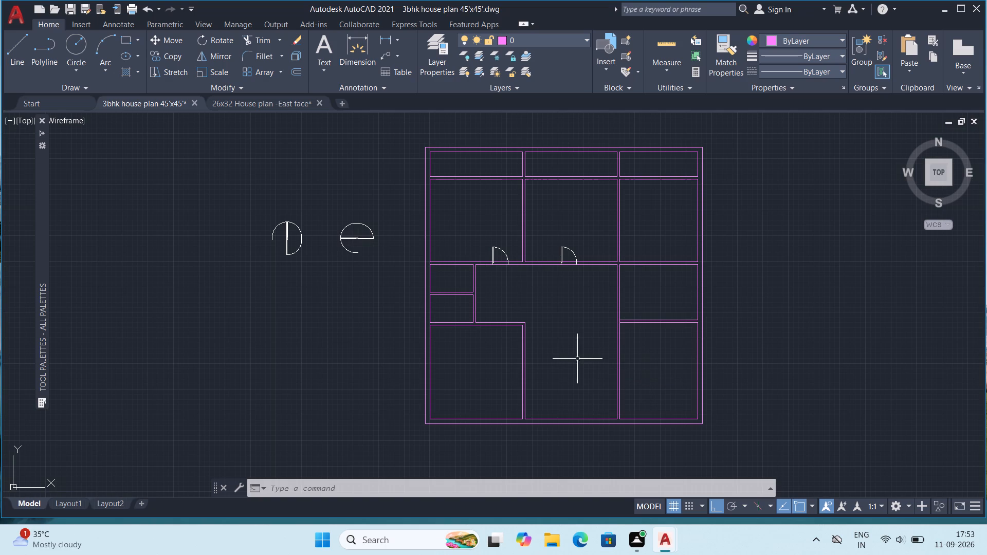
scroll(623, 331, up, 1)
key(e)
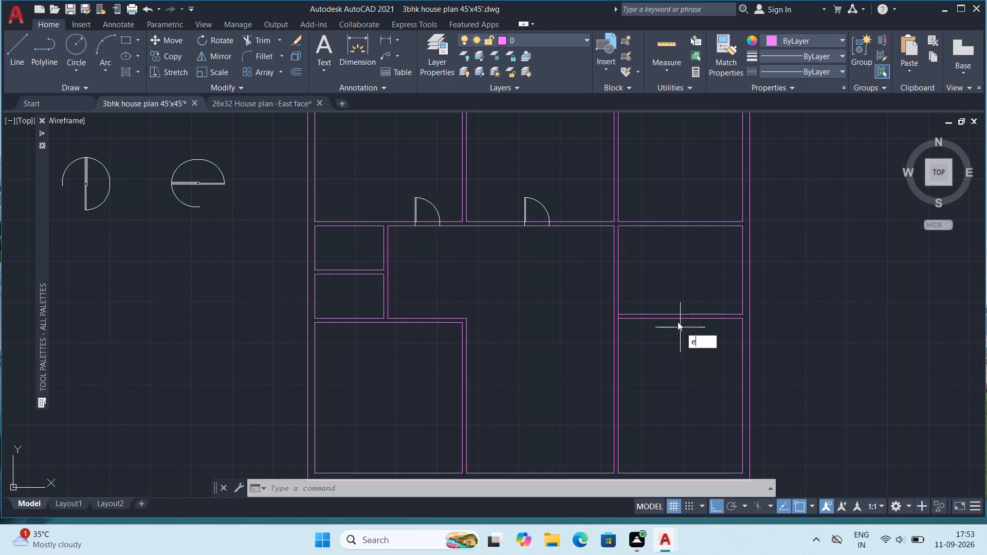
key(x)
key(Return)
click(675, 320)
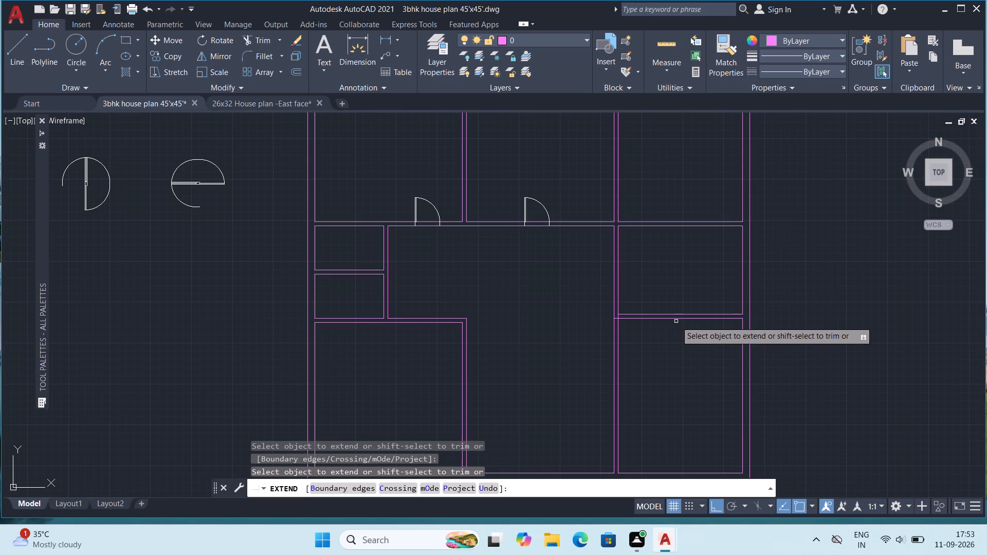
scroll(676, 324, down, 1)
middle_drag(667, 350, 615, 309)
key(Escape)
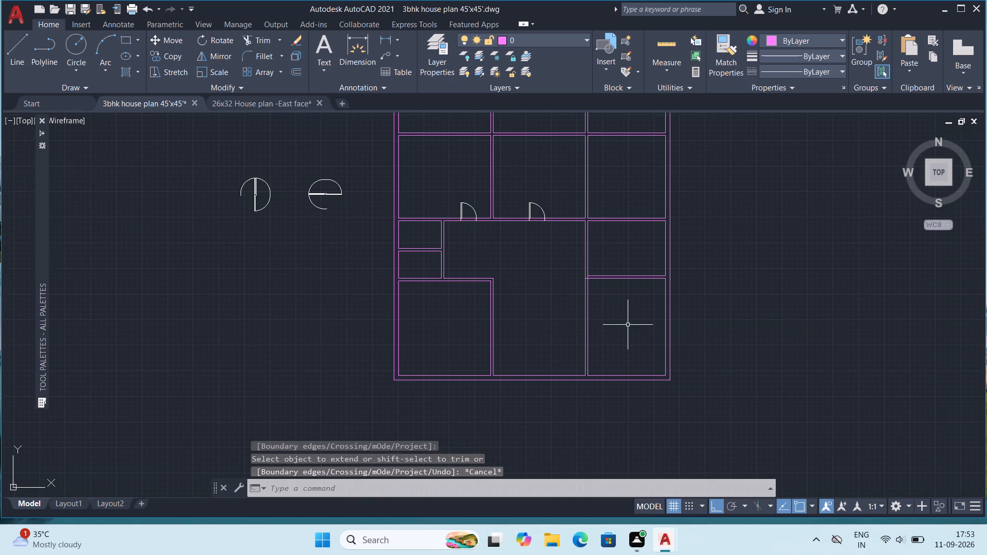
Trim away both lines of the vertical partition between the central hall and the lower-right room.
scroll(625, 326, up, 2)
key(t)
key(r)
key(Return)
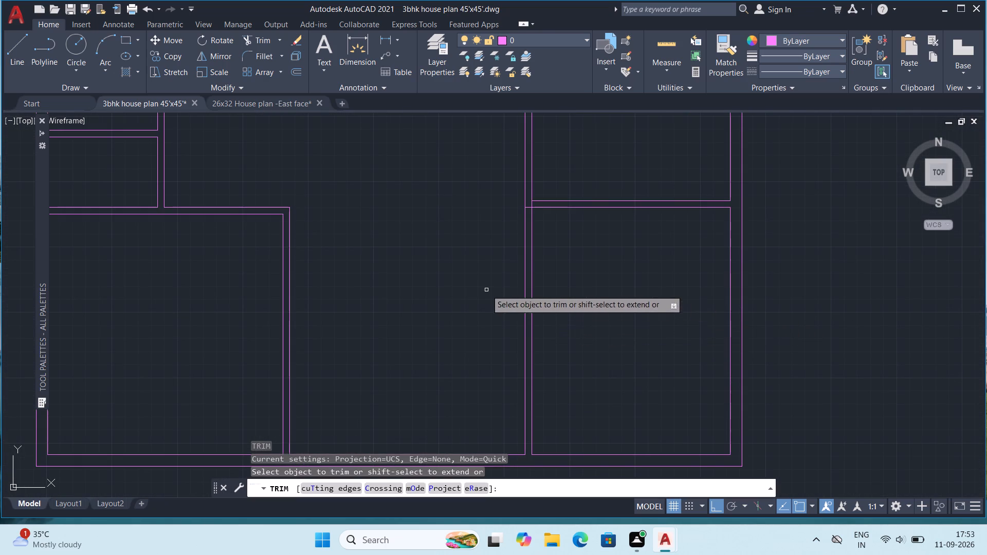
drag(486, 289, 546, 305)
scroll(549, 304, down, 1)
scroll(619, 258, up, 2)
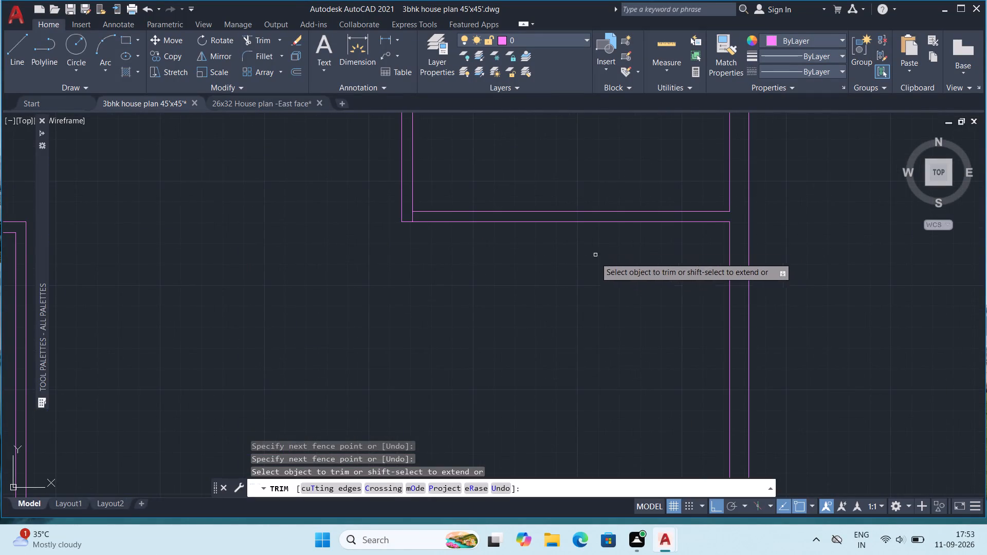
scroll(595, 287, down, 2)
middle_drag(598, 343, 625, 293)
key(Escape)
key(Escape)
Extend the bottom wall's inner line to close the gap where the removed partition met it.
key(e)
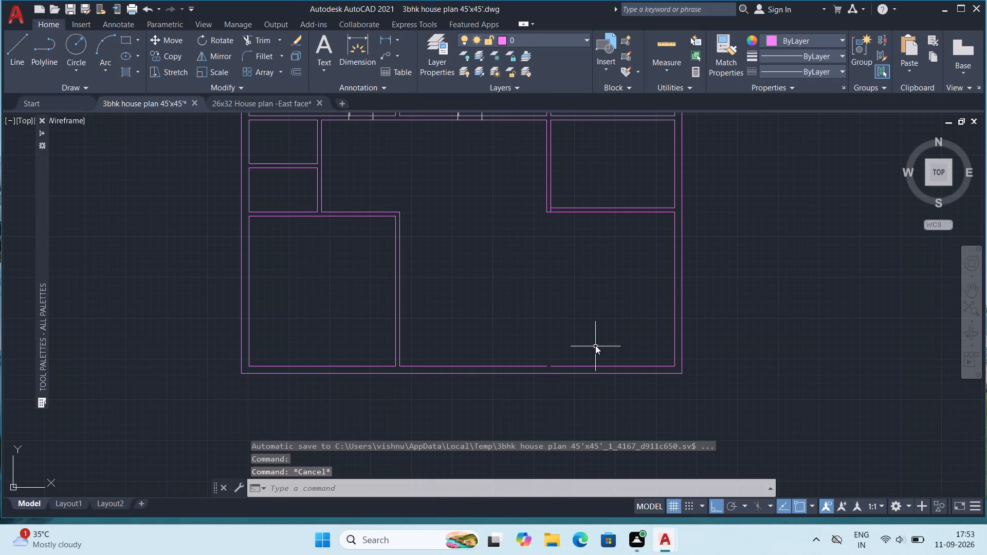
key(x)
key(Return)
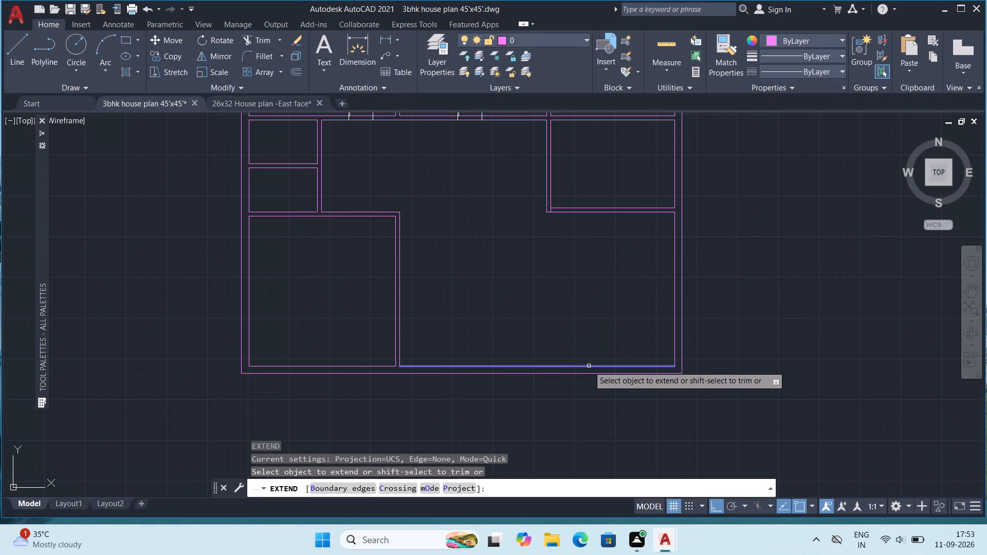
click(589, 366)
key(Escape)
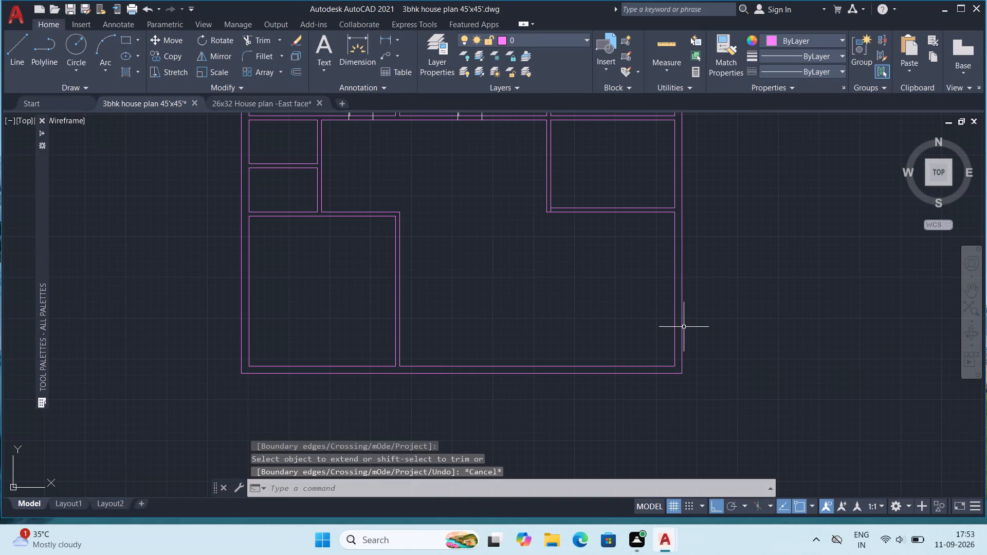
Offset the right outer wall's inner line 5' inward within the lower-right area.
key(o)
key(Return)
text(5')
key(Return)
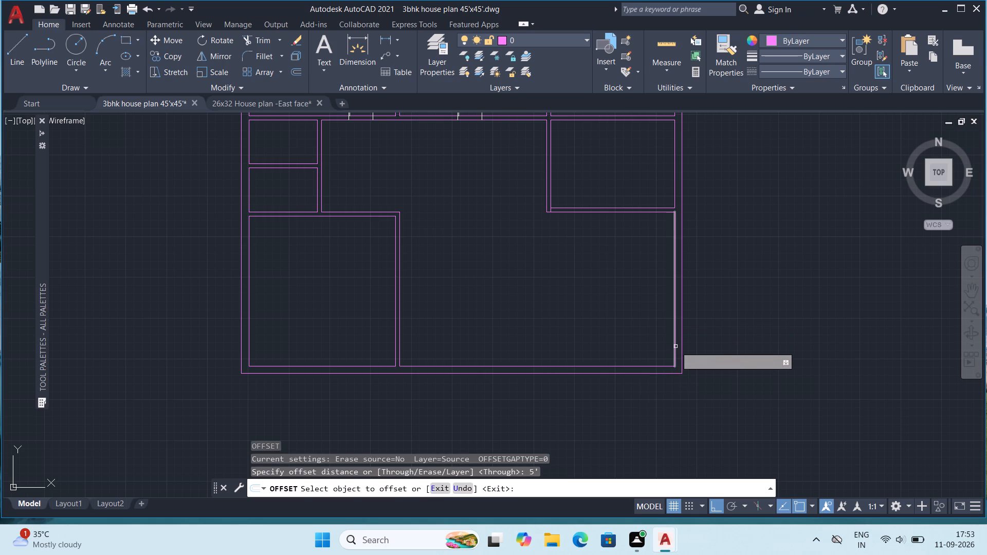
click(675, 346)
click(638, 360)
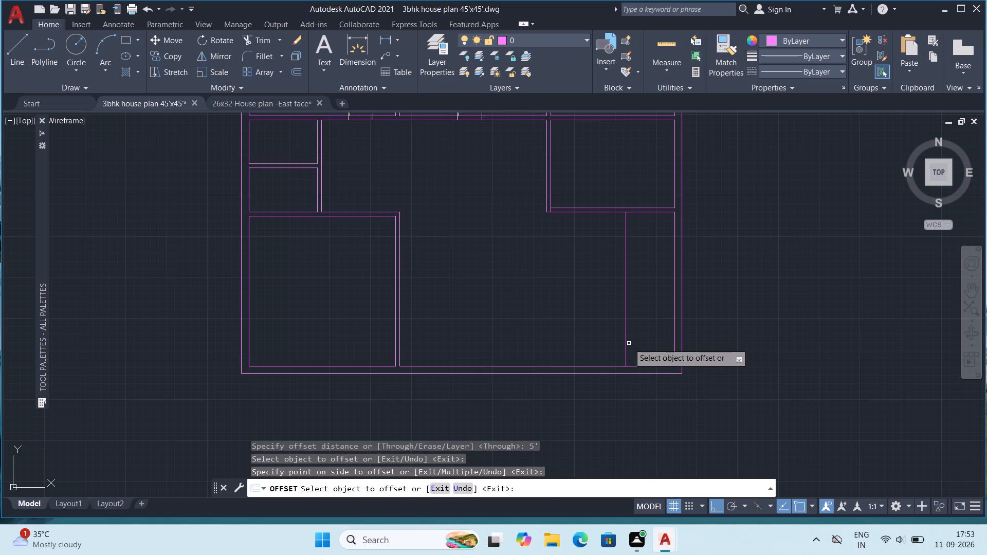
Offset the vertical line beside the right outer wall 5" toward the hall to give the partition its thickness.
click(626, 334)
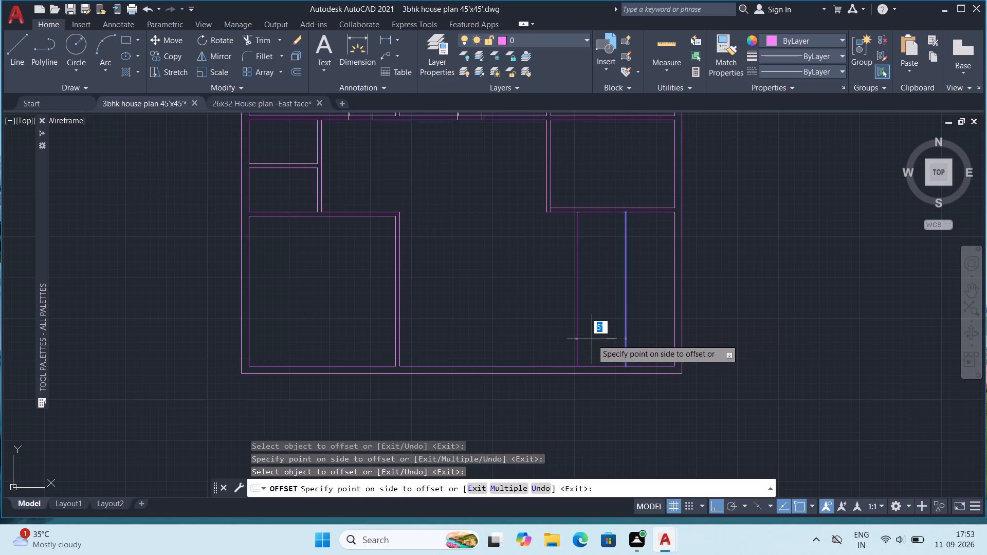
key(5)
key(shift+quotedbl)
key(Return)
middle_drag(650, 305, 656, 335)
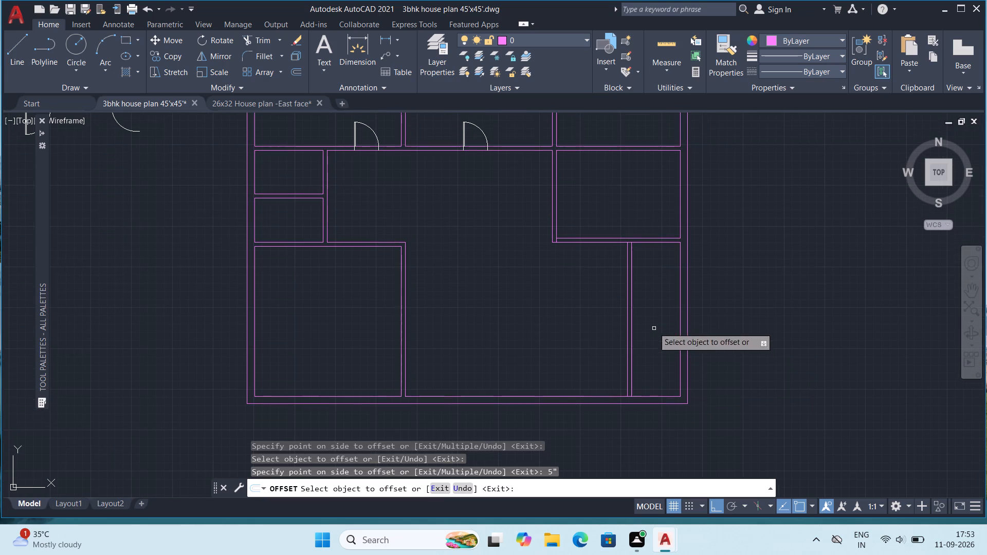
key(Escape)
Offset the hall-side line of the lower-left room's right wall 5' into the open hall.
middle_drag(637, 303, 616, 331)
middle_drag(602, 357, 608, 338)
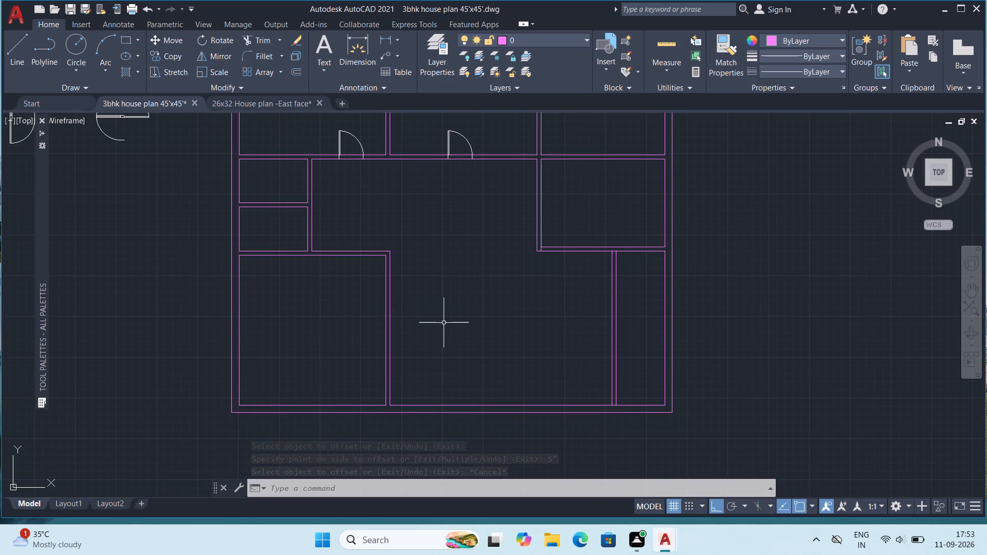
middle_drag(566, 311, 614, 299)
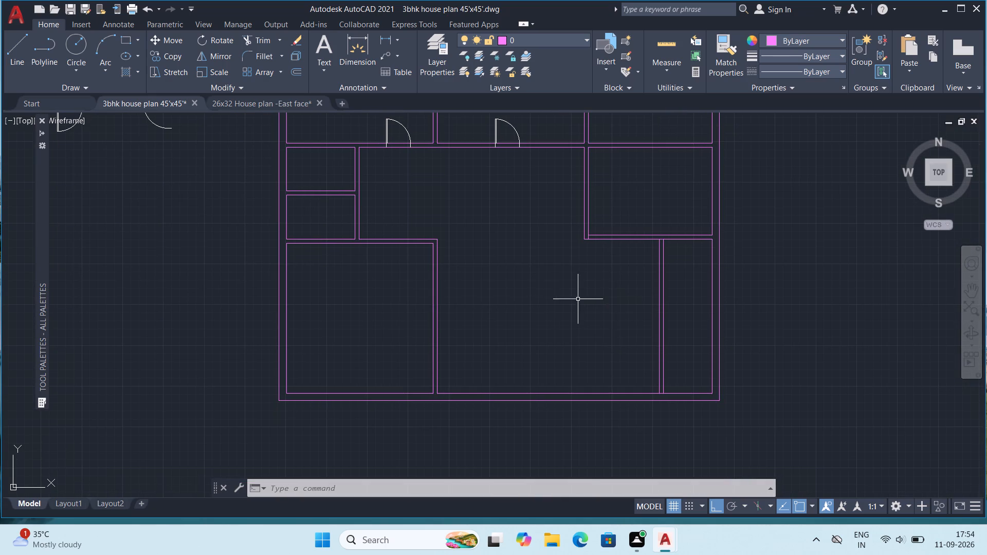
key(o)
key(Return)
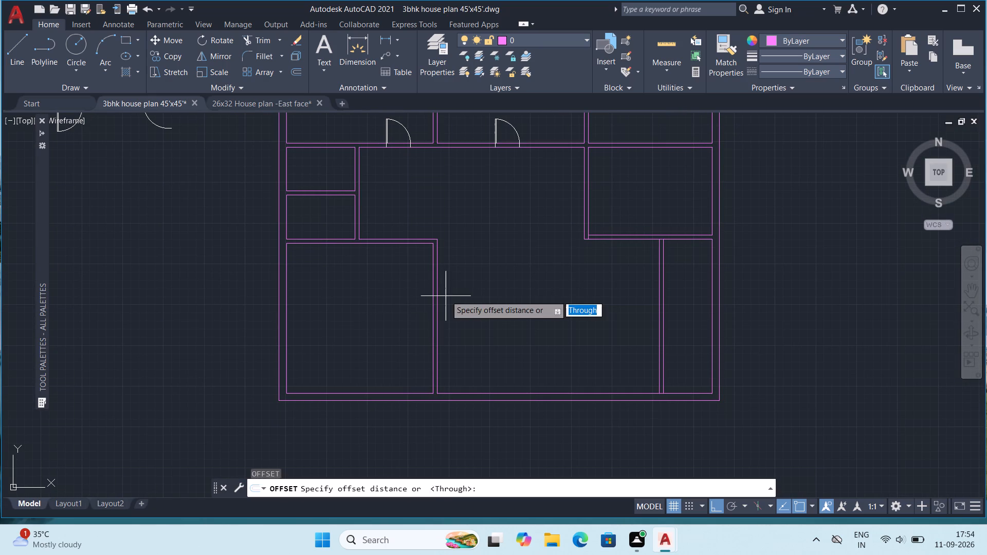
key(5)
key(apostrophe)
key(Return)
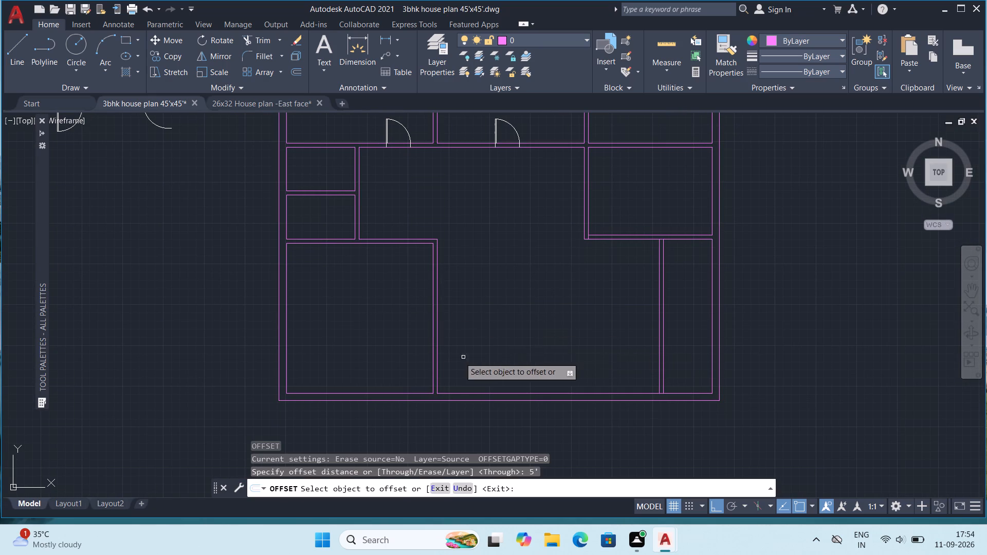
click(437, 310)
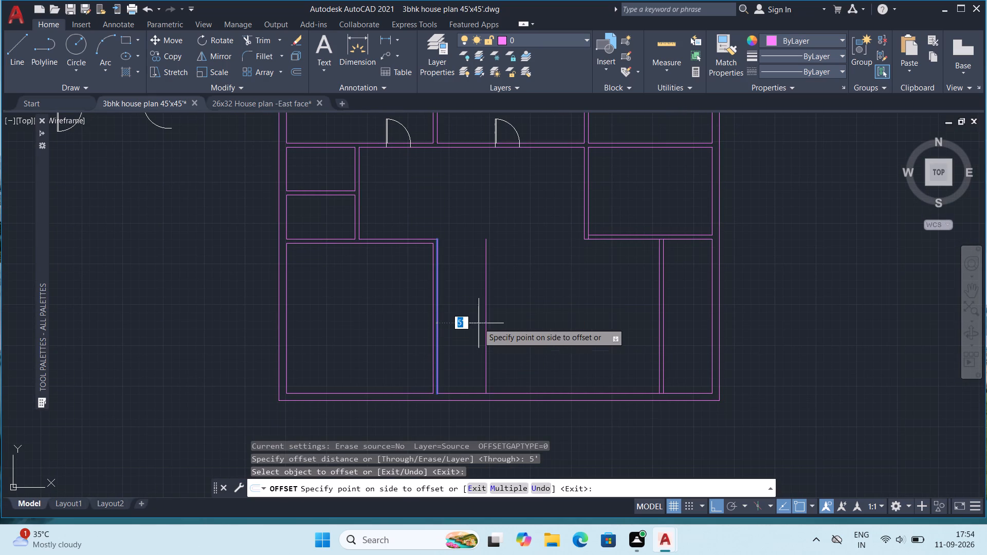
click(471, 329)
Offset the new vertical hall line 5" away from the lower-left room to form the partition's second face.
click(486, 332)
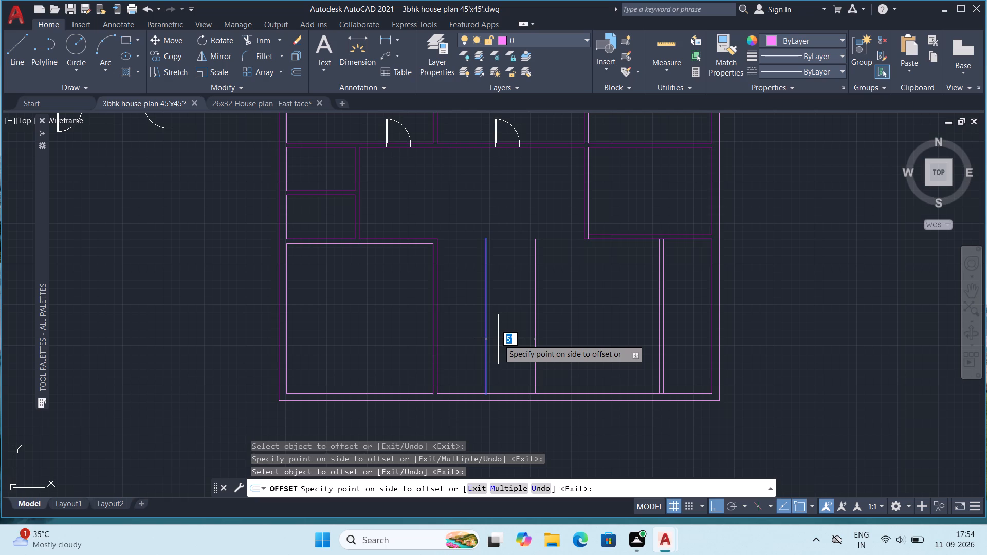
key(5)
key(shift+quotedbl)
key(Return)
scroll(580, 355, up, 1)
middle_drag(580, 355, 579, 379)
key(Escape)
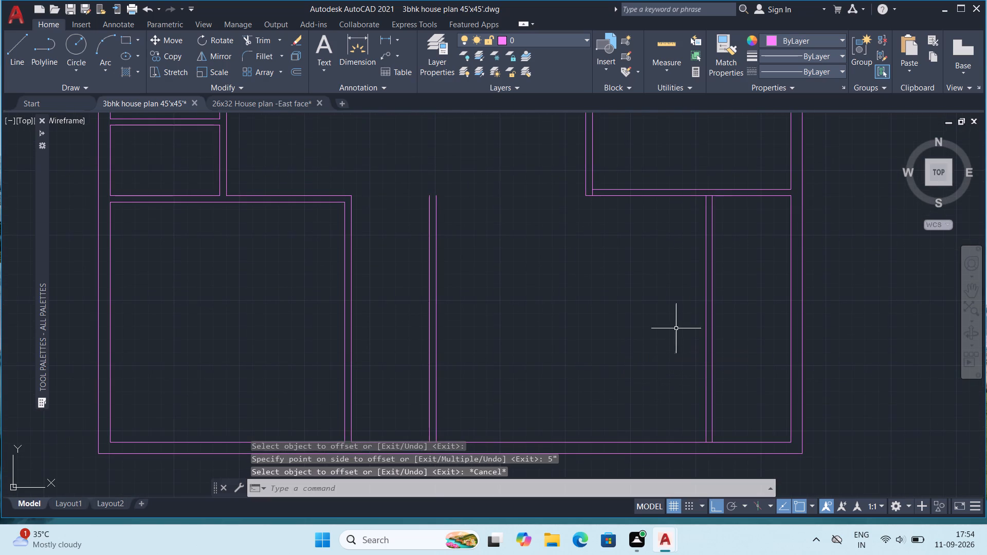
Erase both lines of the vertical partition near the right outer wall in the lower-right area.
click(709, 285)
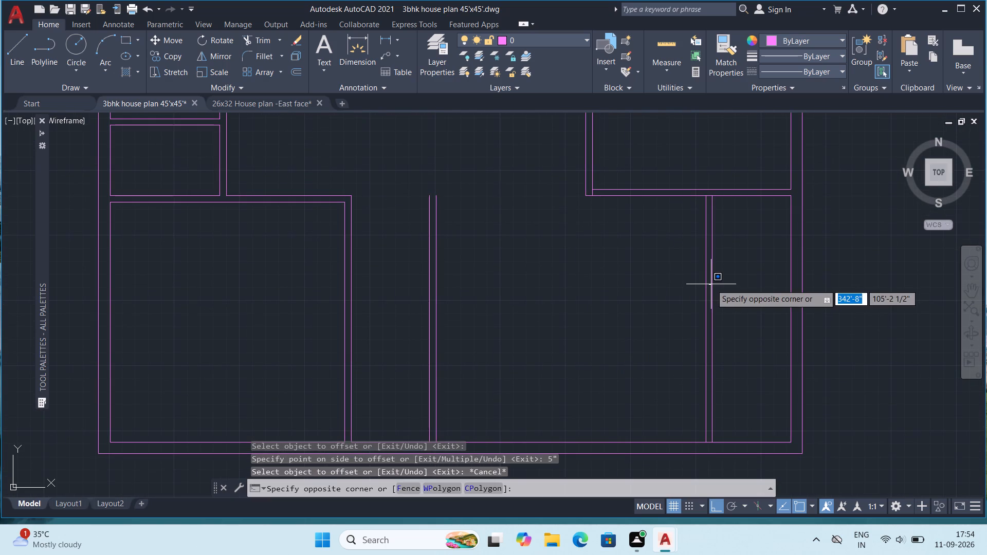
click(711, 284)
click(711, 279)
key(Delete)
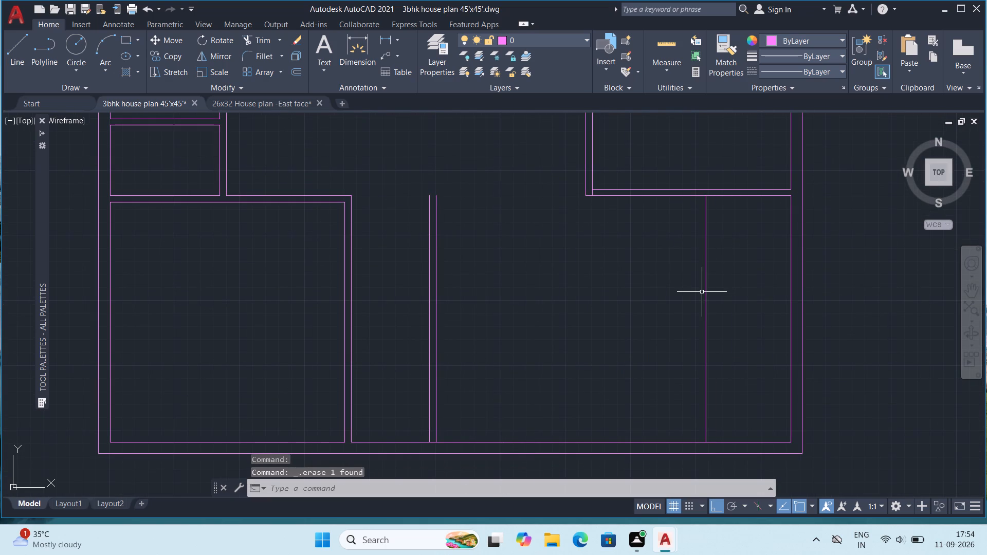
click(707, 289)
key(Delete)
Trim the bottom wall's inner line between the two faces of the new vertical hall partition.
scroll(626, 288, down, 2)
middle_drag(556, 291, 504, 324)
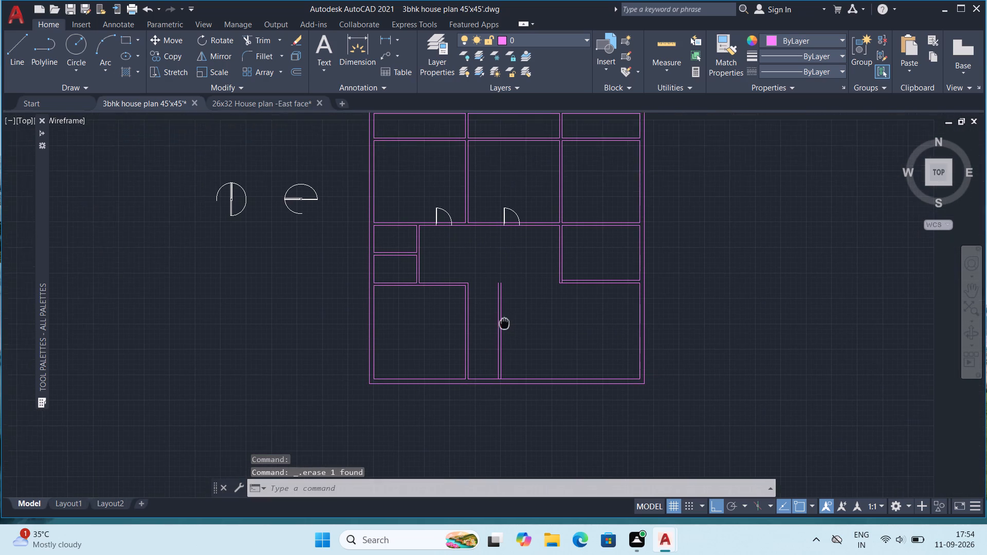
middle_drag(504, 324, 504, 329)
middle_drag(602, 262, 610, 286)
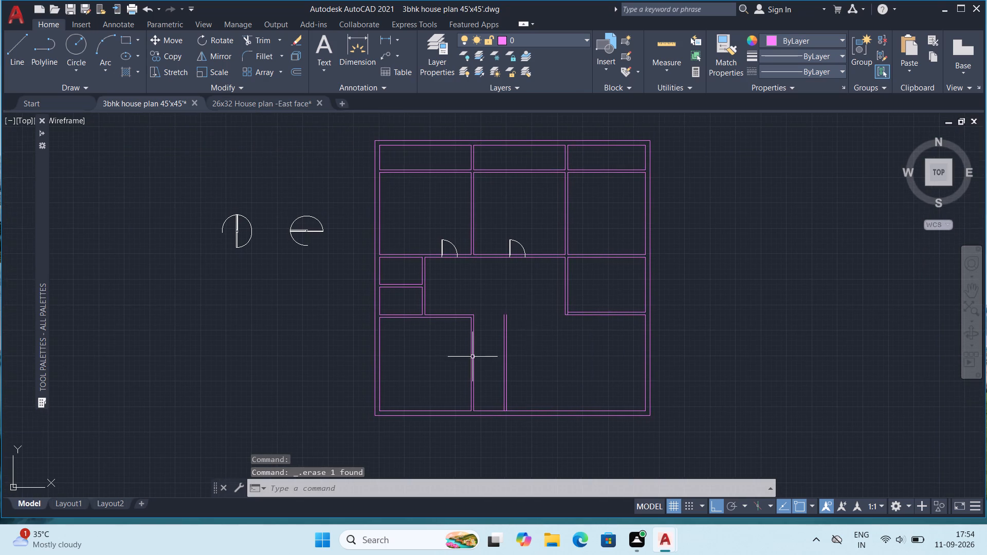
scroll(473, 353, up, 2)
scroll(517, 360, down, 1)
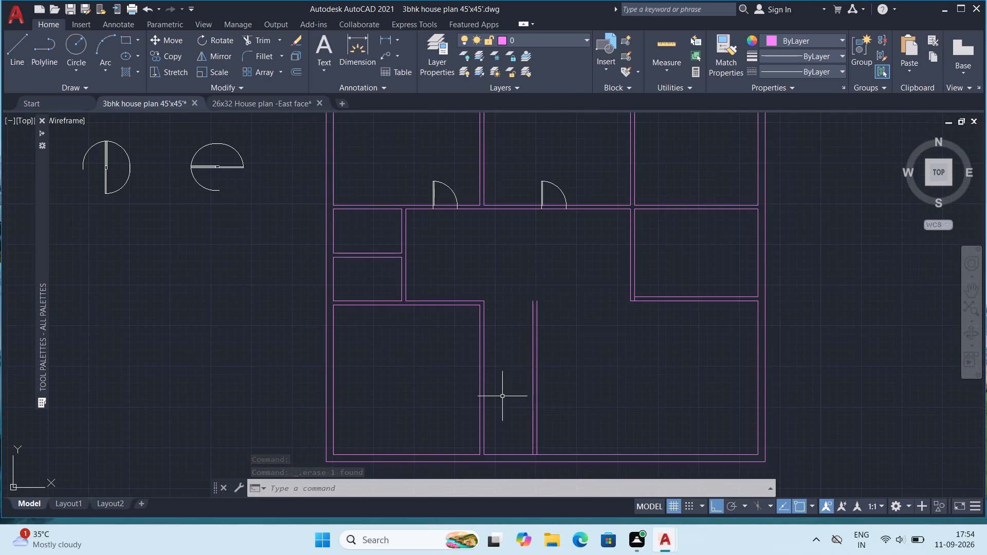
middle_drag(502, 392, 507, 360)
scroll(561, 434, up, 2)
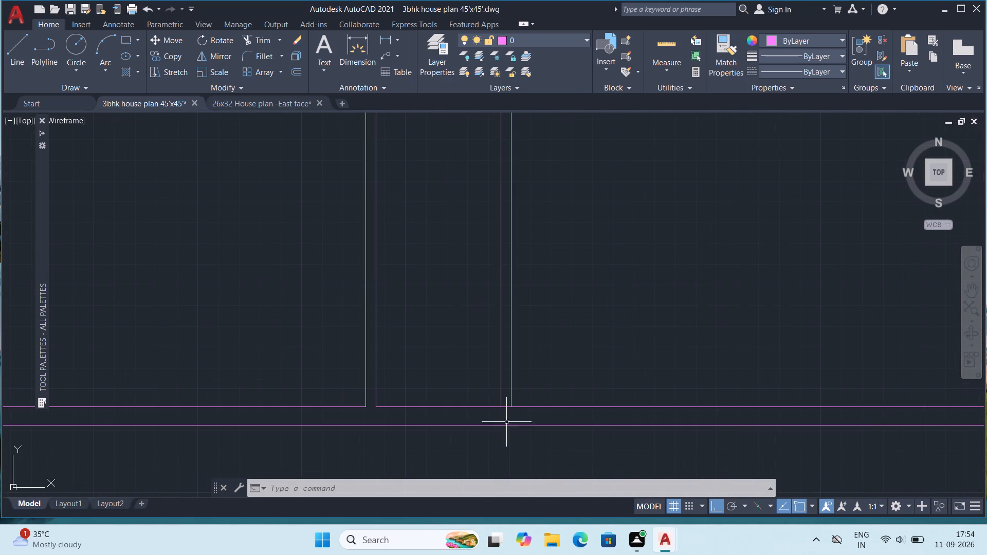
scroll(502, 405, up, 2)
text(tr)
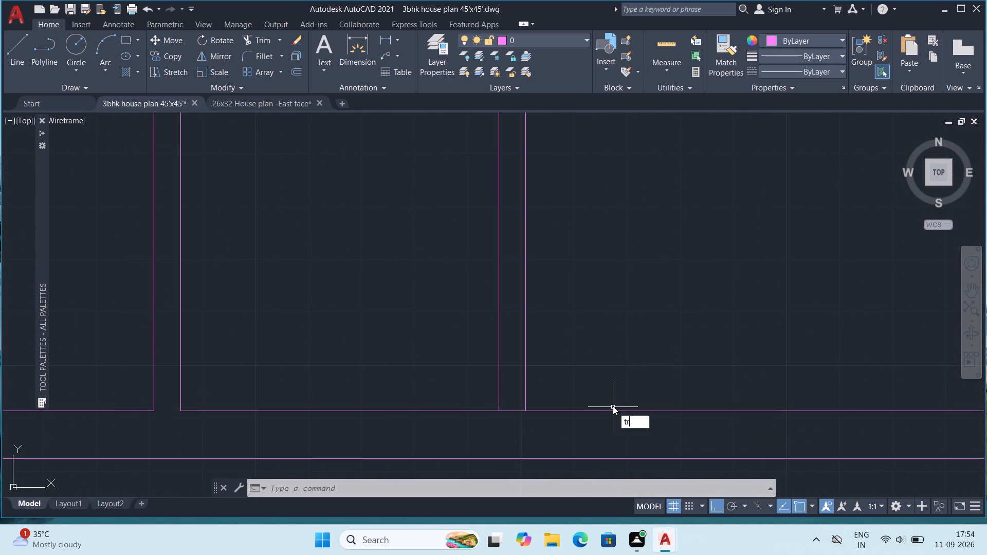
key(Return)
drag(512, 399, 515, 422)
scroll(507, 394, down, 1)
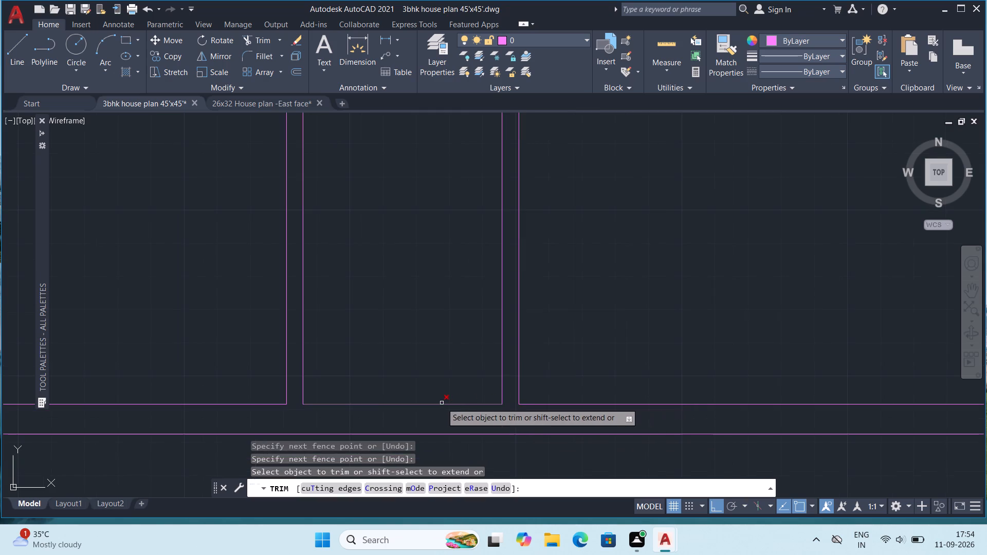
key(Escape)
Offset the bottom wall's inner line 5' upward between the lower-left room's wall and the new vertical partition.
key(o)
key(Return)
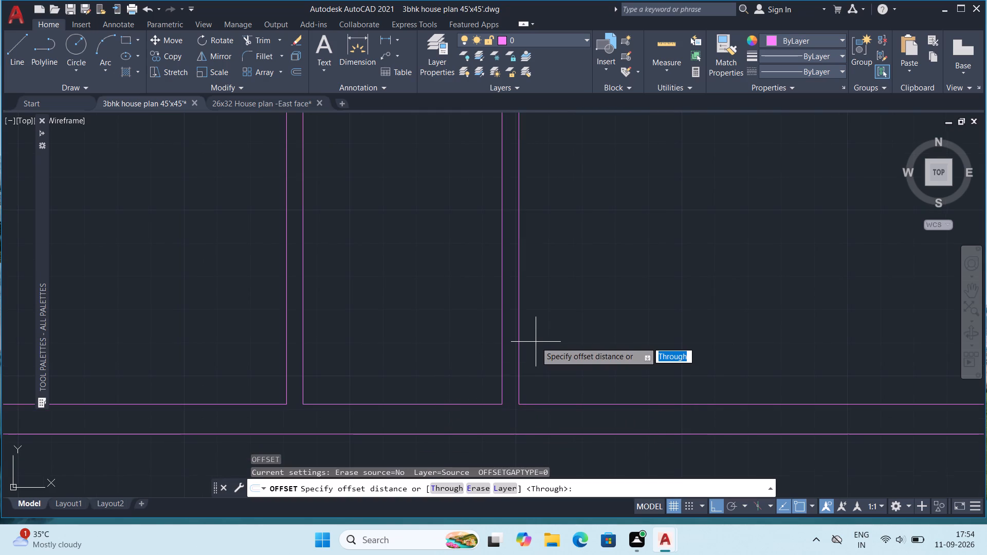
text(5')
key(Return)
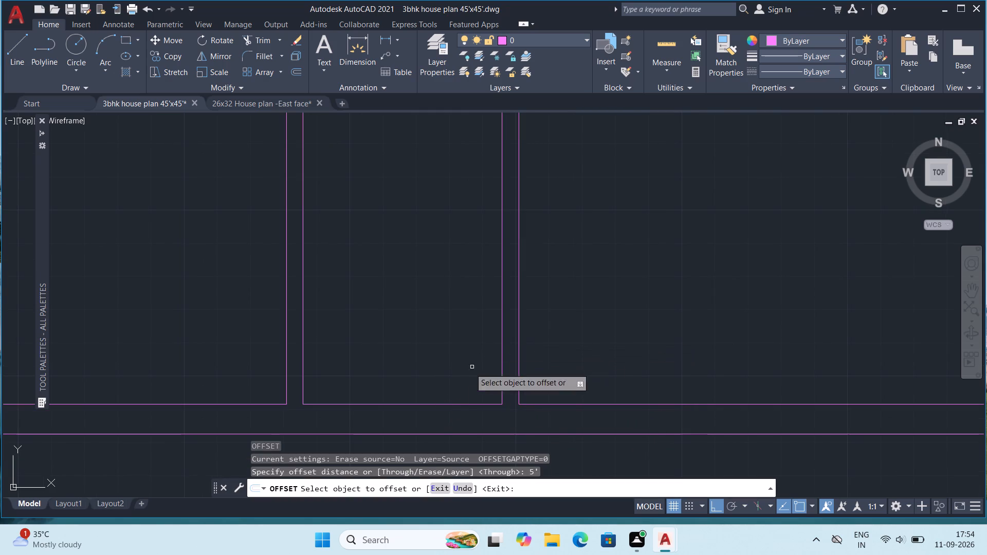
click(446, 404)
click(444, 246)
scroll(454, 237, down, 2)
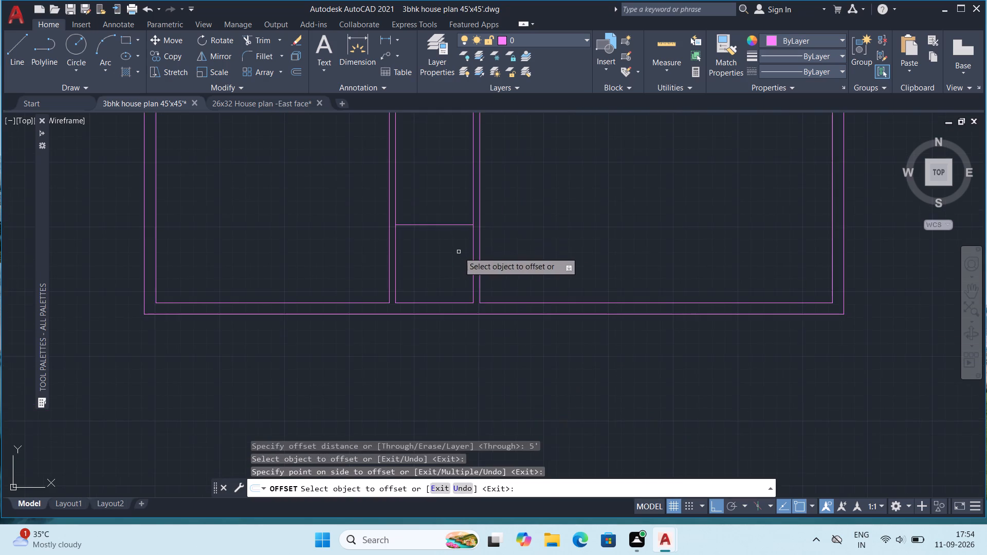
Offset the new horizontal line 5" upward to form the top wall of the small lower room.
middle_drag(460, 251, 480, 365)
click(476, 338)
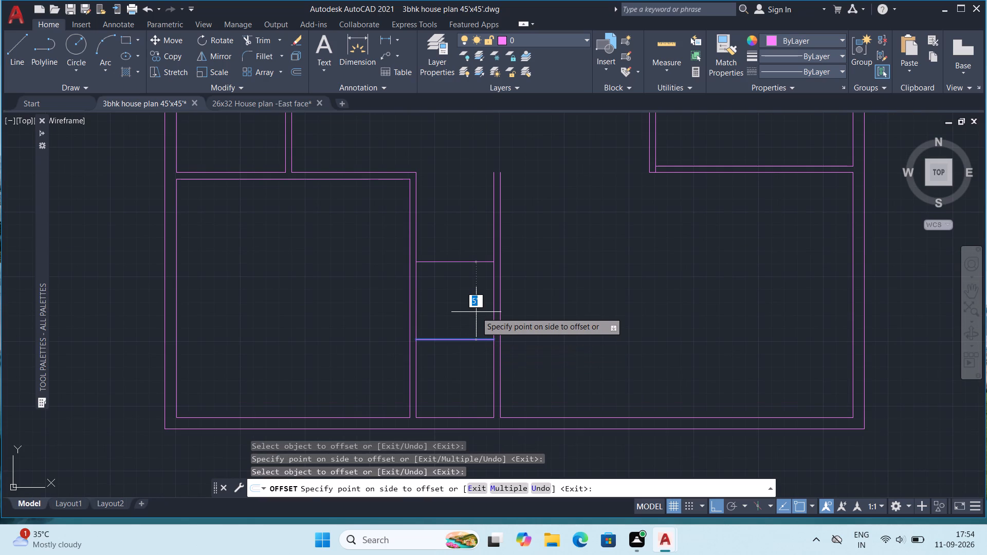
text(5")
key(Return)
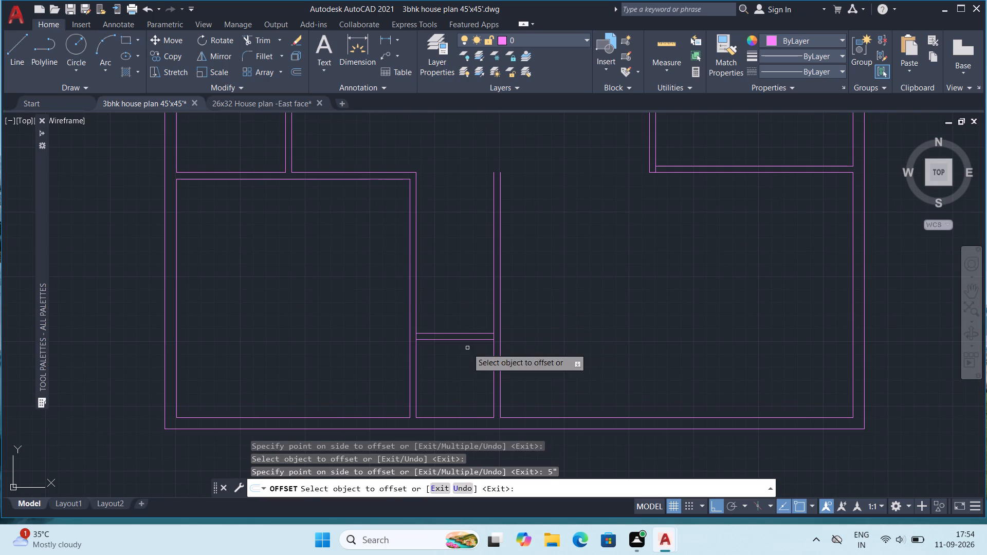
middle_drag(467, 351, 469, 333)
key(Escape)
Extend both lines of the small room's top wall to the far face of the vertical partition.
key(e)
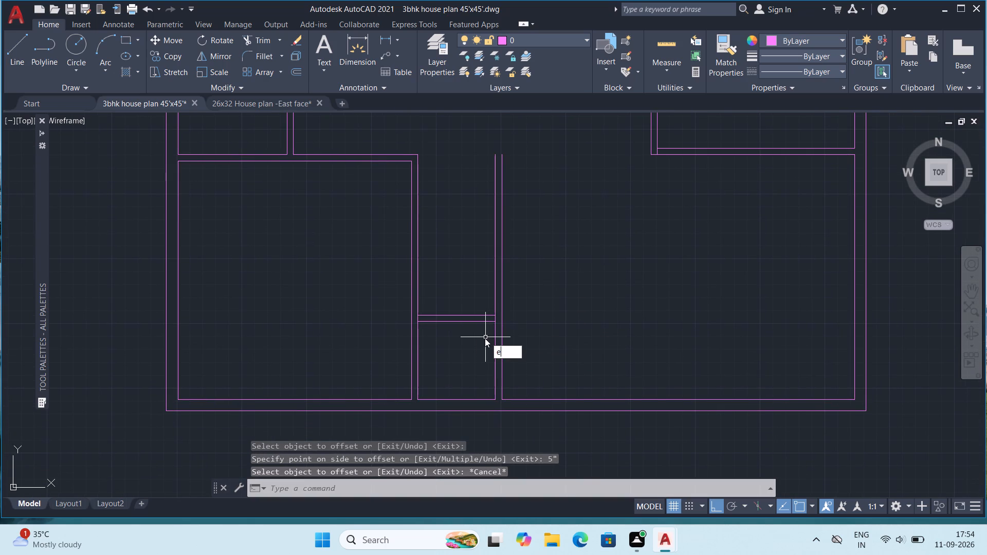
key(x)
key(Return)
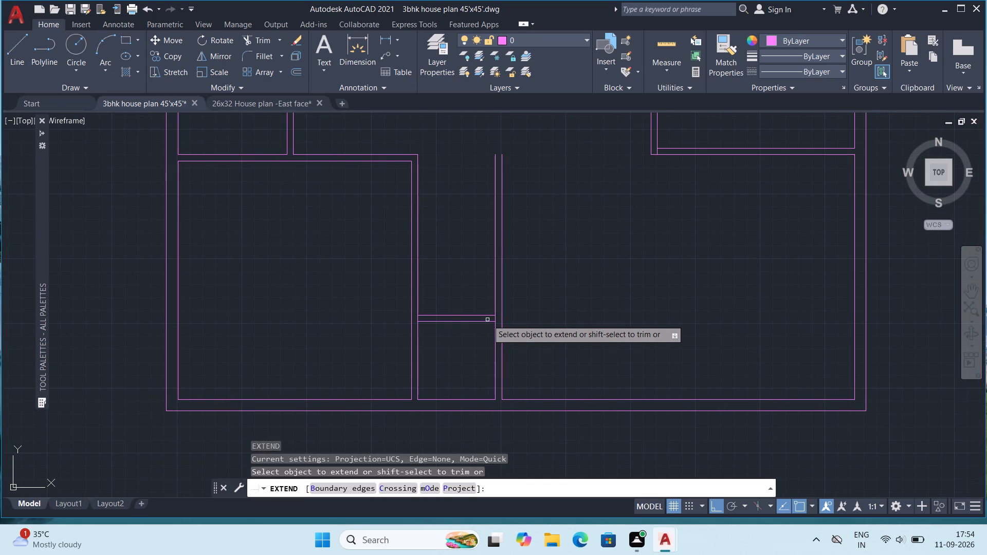
click(487, 314)
click(489, 321)
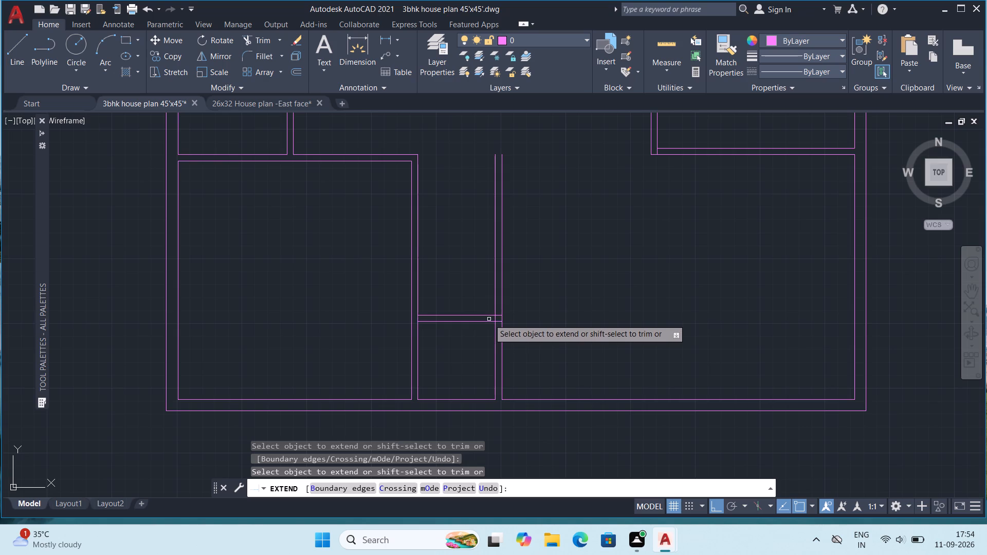
key(Escape)
key(Escape)
key(Escape)
Trim away both lines of the vertical partition above the small room's top wall.
key(t)
key(r)
key(Return)
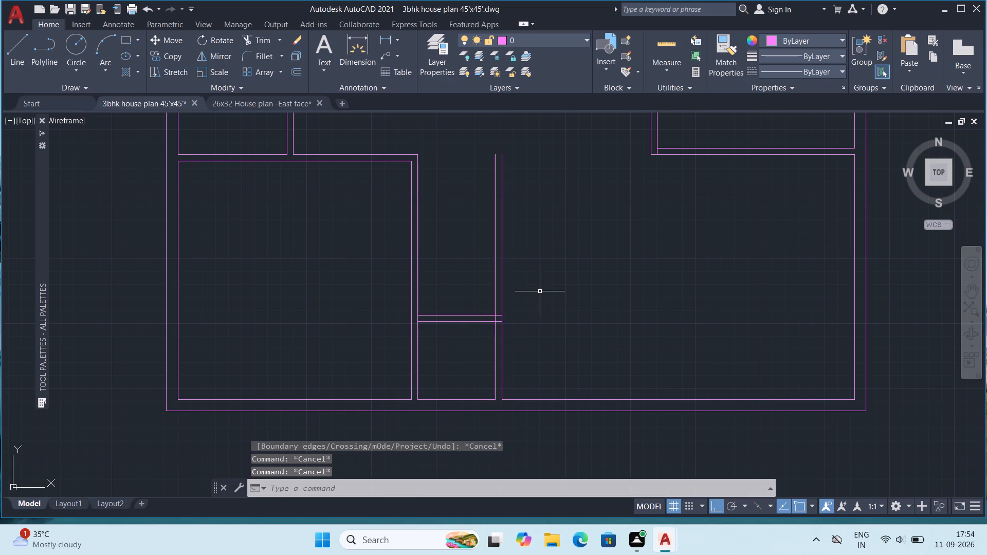
drag(464, 256, 541, 295)
Examine the reworked layout of the whole plan, from the upper rooms to the lower-right area.
scroll(526, 267, down, 2)
middle_drag(558, 291, 451, 309)
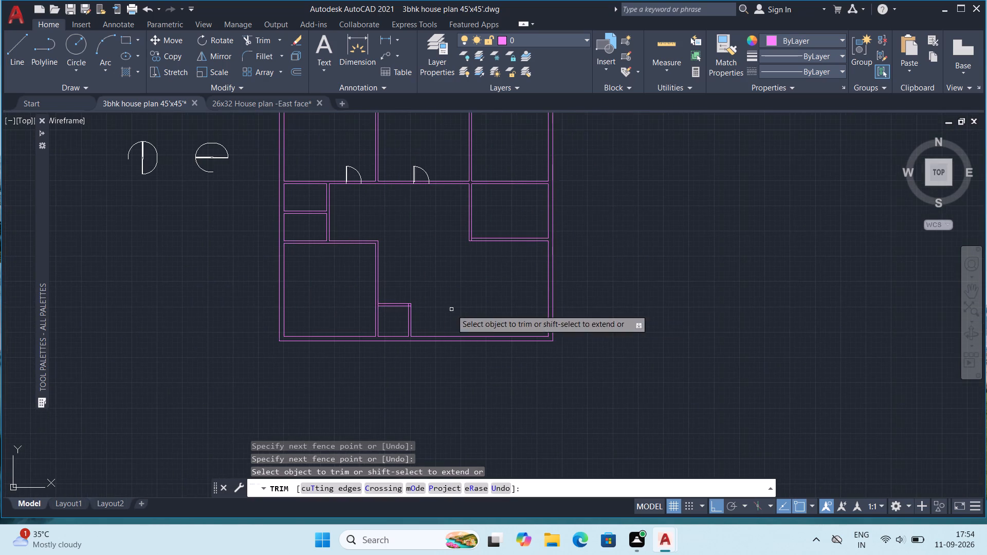
middle_drag(508, 293, 498, 331)
middle_drag(490, 329, 486, 385)
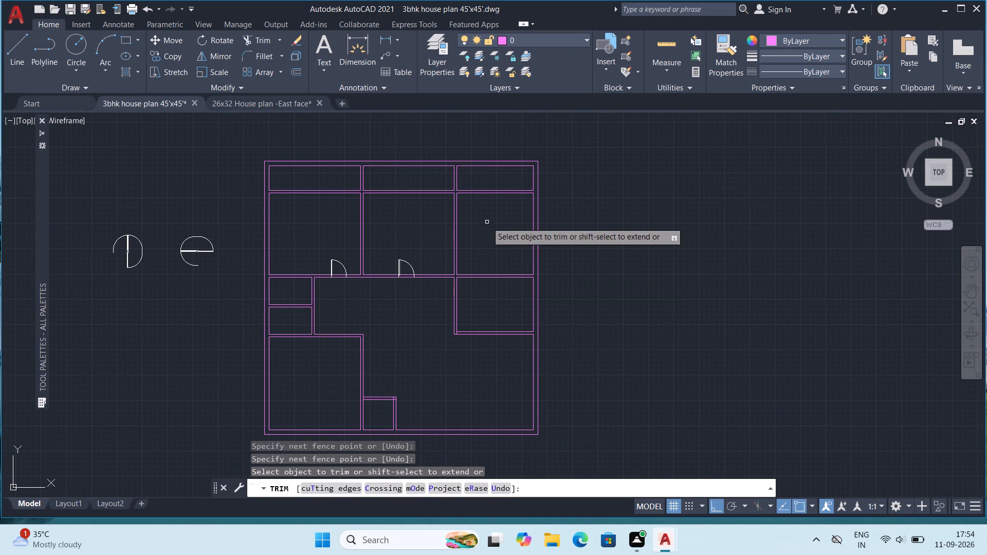
middle_drag(486, 280, 507, 280)
scroll(495, 281, up, 2)
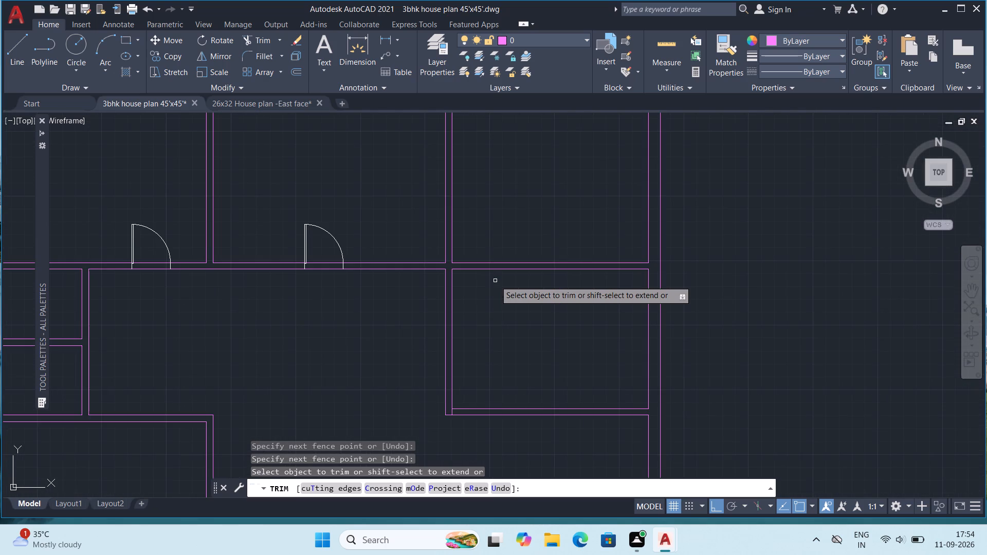
middle_drag(495, 280, 502, 311)
scroll(502, 309, down, 1)
middle_drag(500, 287, 503, 302)
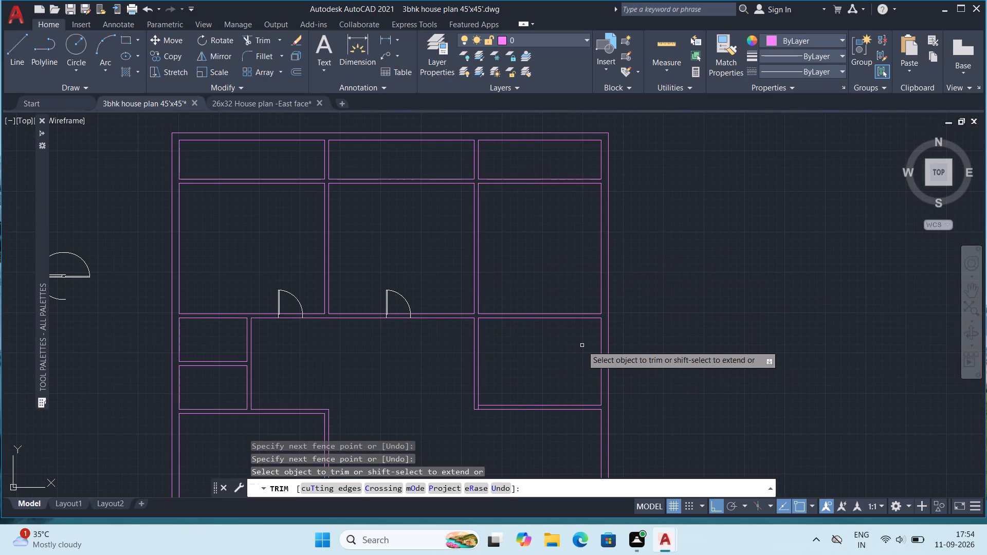
middle_drag(532, 387, 528, 347)
scroll(536, 345, down, 1)
middle_drag(532, 403, 527, 388)
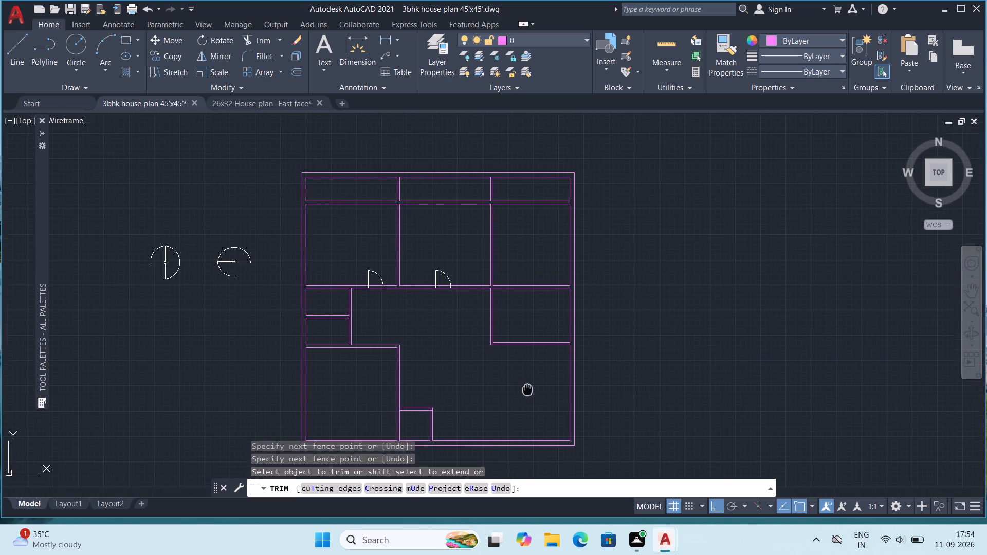
middle_drag(527, 388, 527, 388)
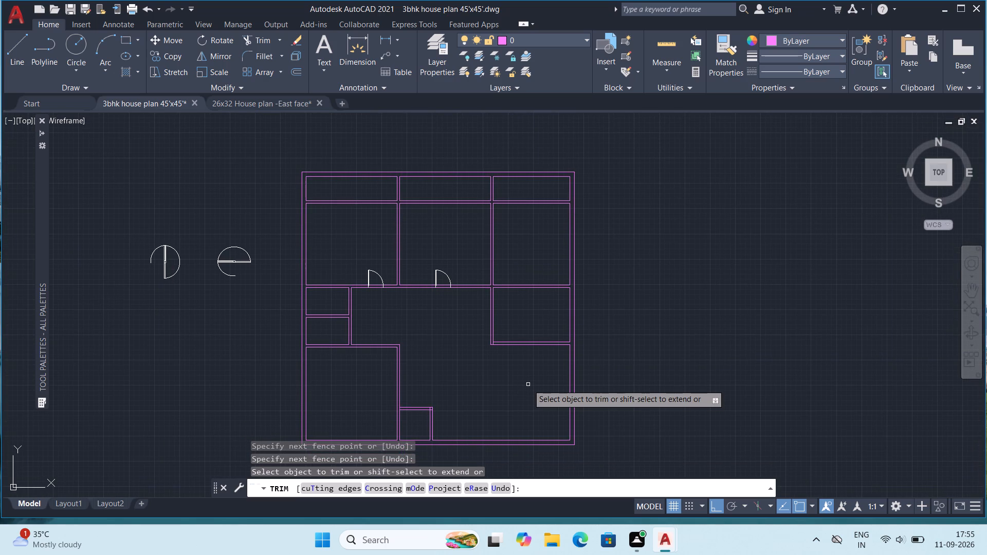
middle_drag(553, 346, 509, 345)
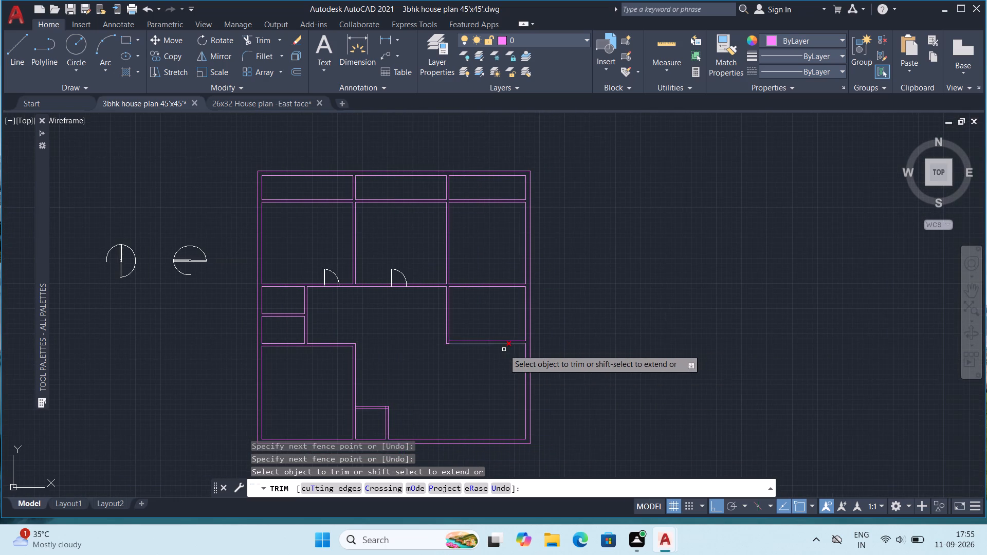
key(Escape)
key(Escape)
key(Escape)
key(Escape)
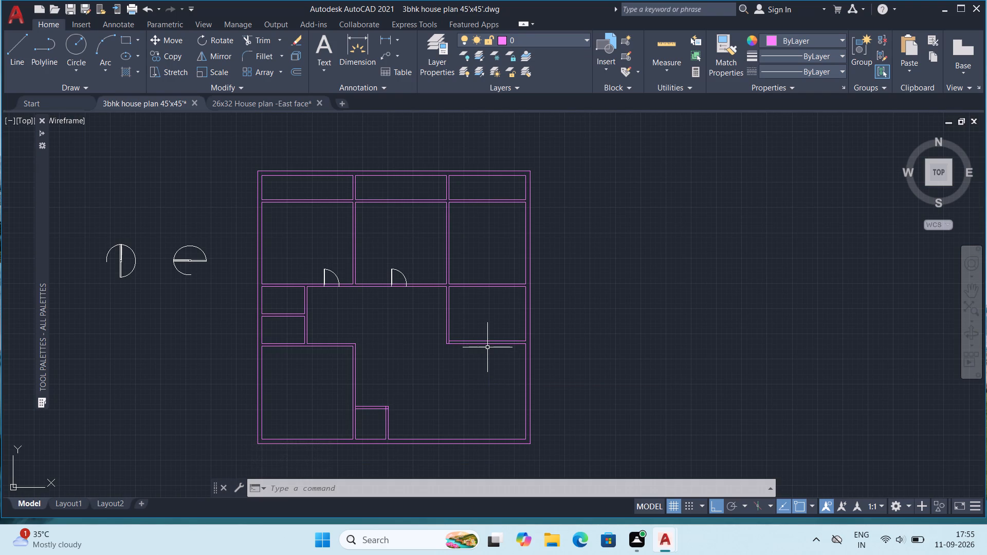
middle_drag(459, 343, 481, 288)
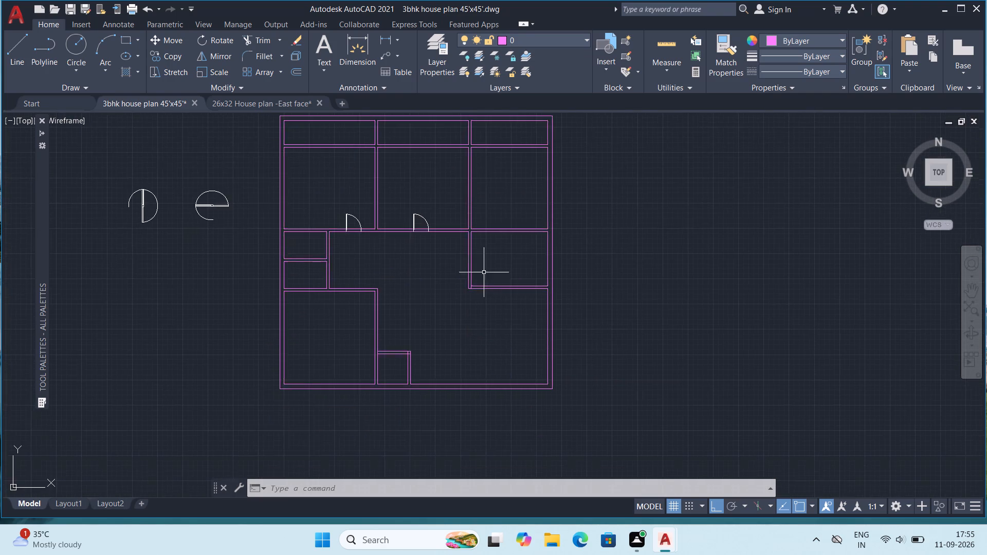
Trim away the bottom wall and left partition of the room below the upper-right room, opening it to the hall.
scroll(478, 251, up, 2)
middle_drag(489, 273, 558, 272)
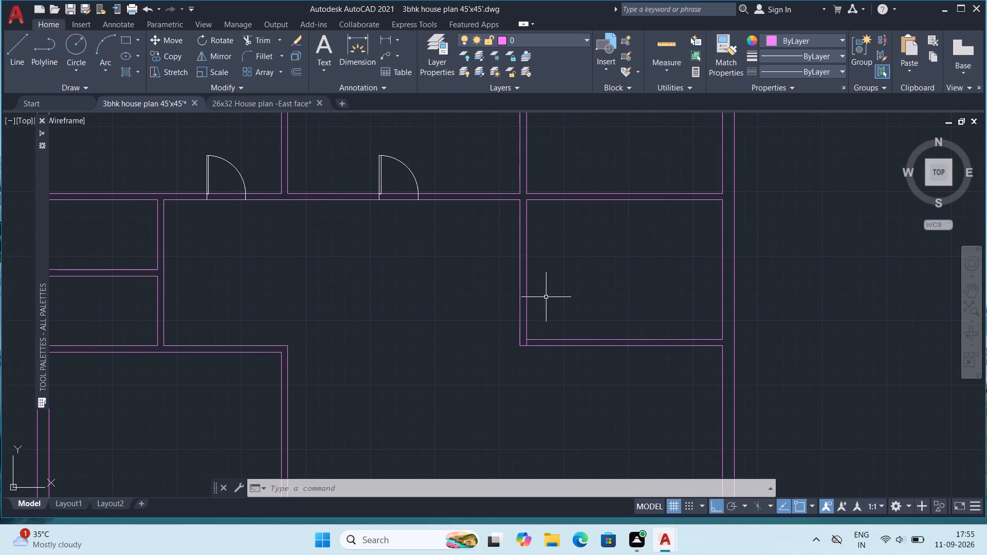
middle_drag(546, 291, 557, 273)
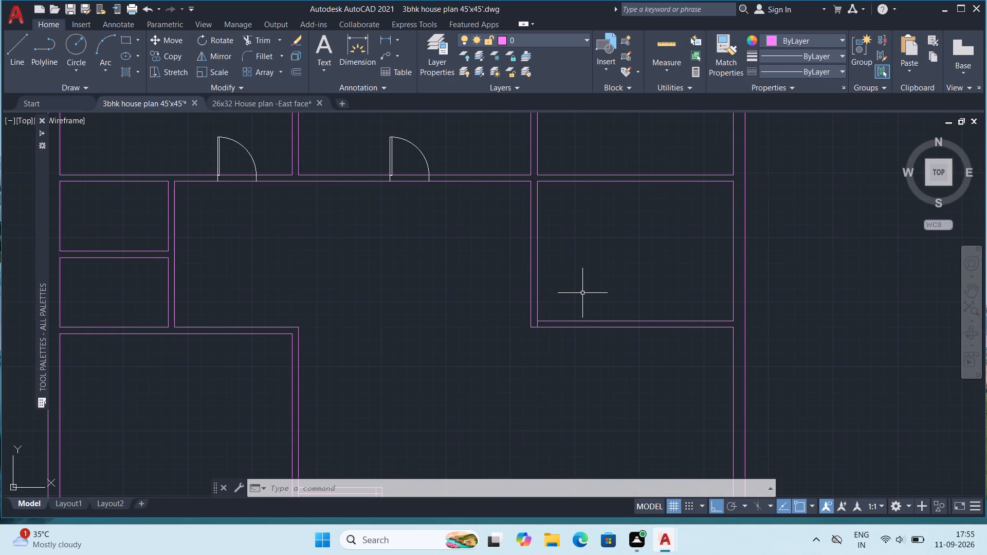
scroll(576, 366, down, 1)
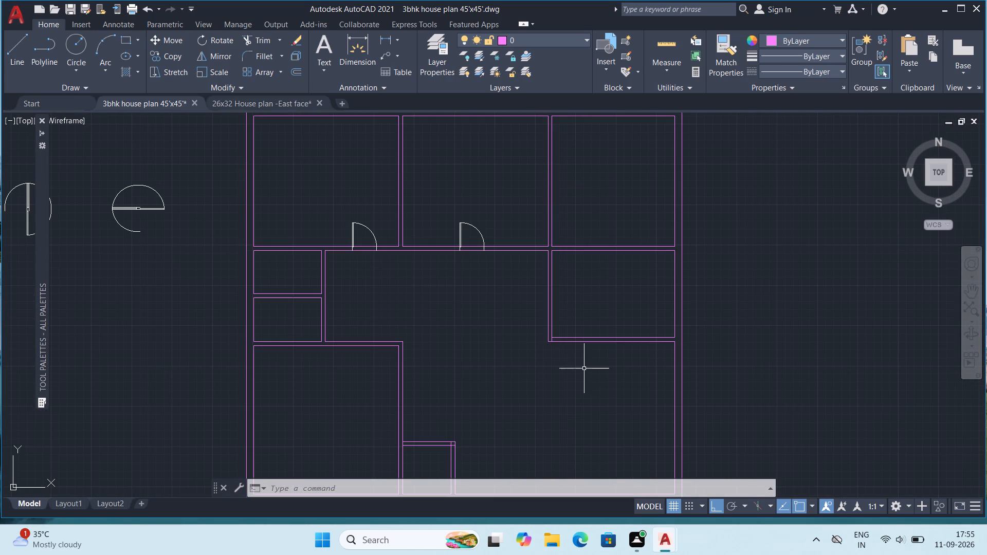
text(tr)
key(Return)
drag(588, 307, 599, 356)
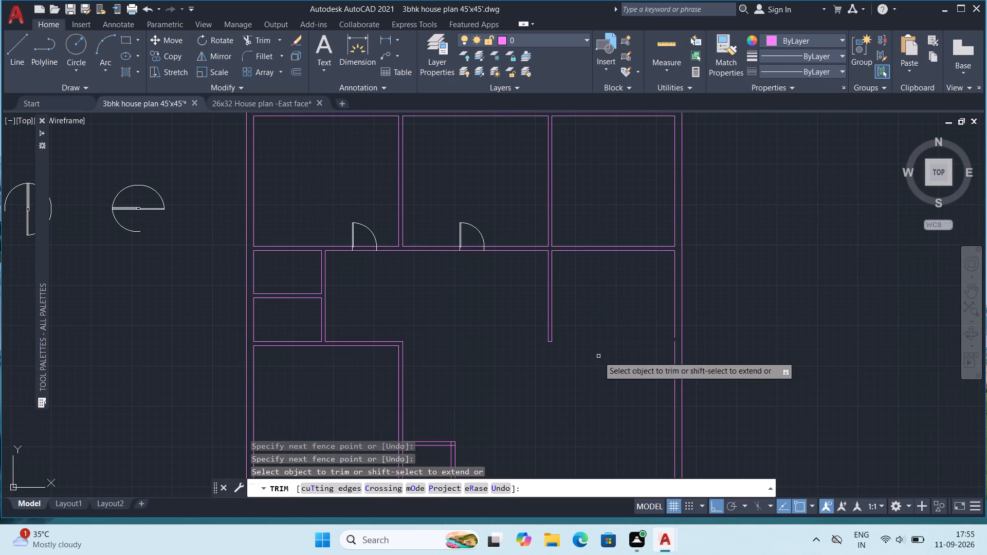
drag(517, 285, 575, 285)
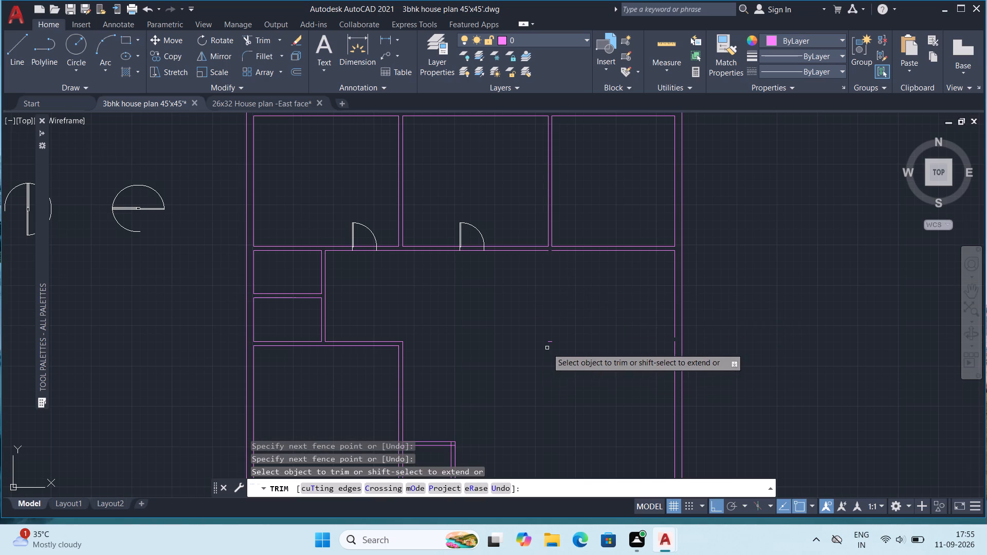
scroll(547, 348, up, 2)
click(554, 330)
scroll(626, 311, down, 2)
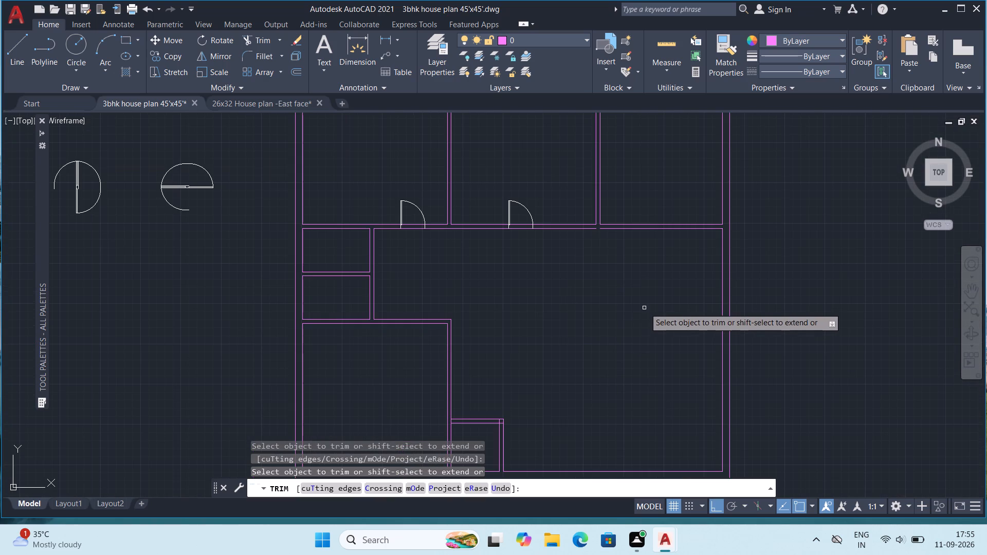
key(Escape)
key(Escape)
Extend the right outer wall's inner line and the hall's top wall line to close the gaps left by the removed walls.
middle_drag(711, 358, 706, 336)
text(ex)
key(Return)
click(719, 313)
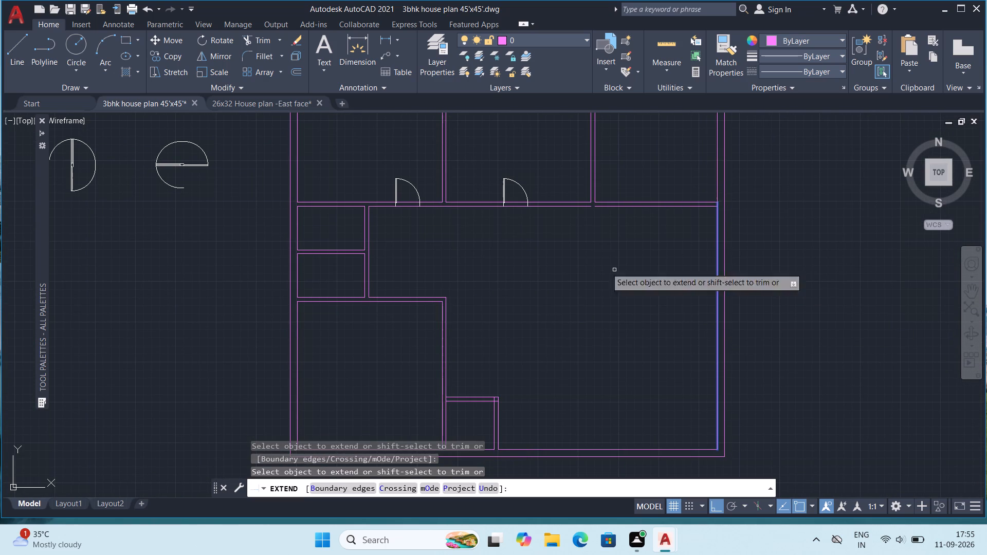
click(578, 208)
middle_drag(614, 215, 603, 297)
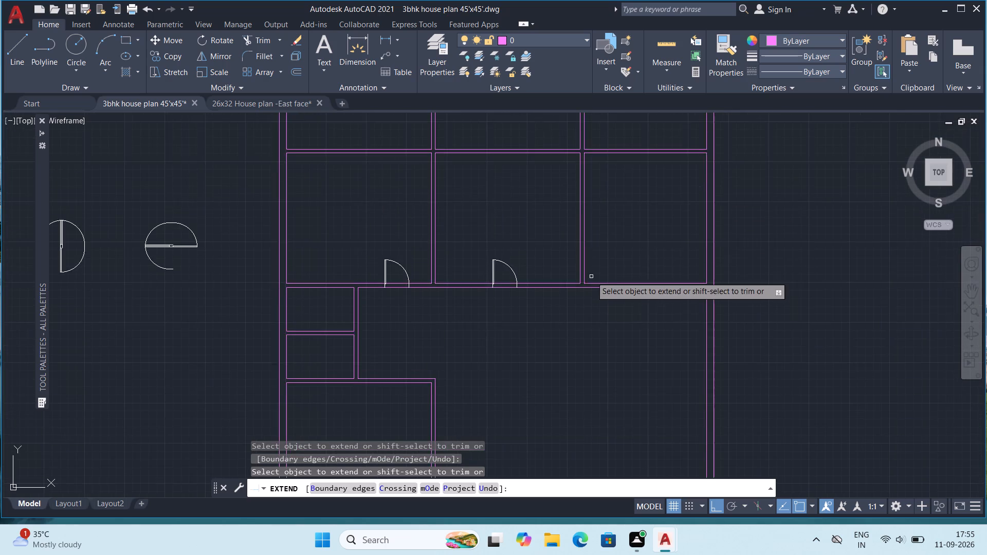
scroll(591, 276, up, 2)
scroll(594, 276, down, 2)
middle_drag(605, 379, 564, 347)
scroll(596, 343, down, 2)
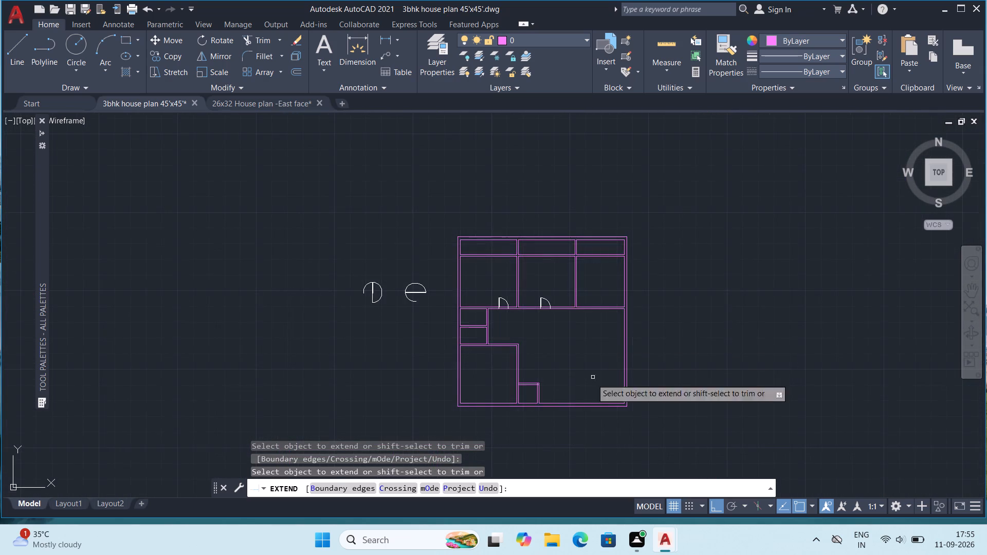
middle_drag(577, 405, 577, 361)
key(Escape)
Draw two short vertical jamb lines across the wall between the upper-right room and the hall.
middle_drag(589, 324, 599, 341)
scroll(624, 328, up, 1)
middle_drag(533, 327, 604, 332)
middle_drag(581, 277, 546, 316)
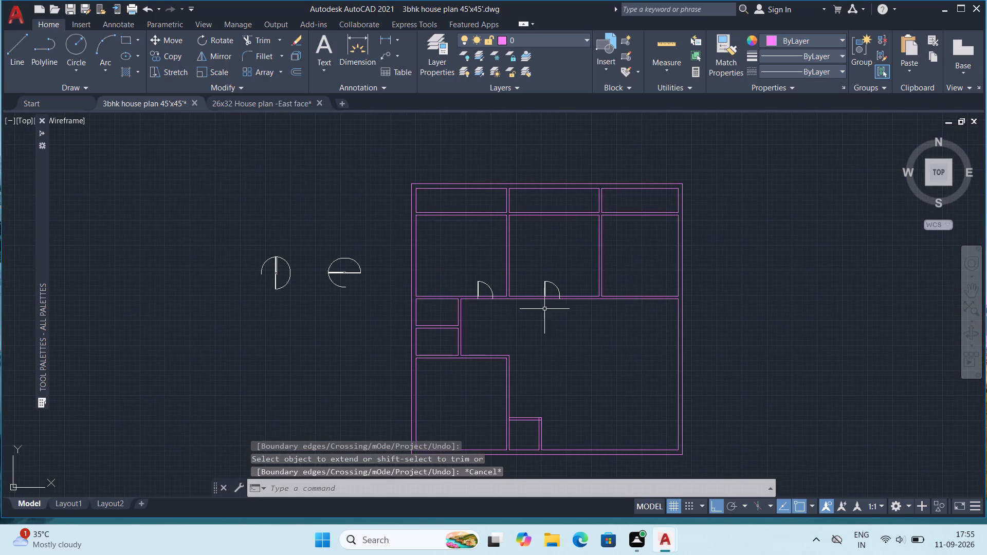
middle_drag(639, 258, 670, 282)
scroll(666, 313, up, 2)
middle_drag(657, 386, 600, 355)
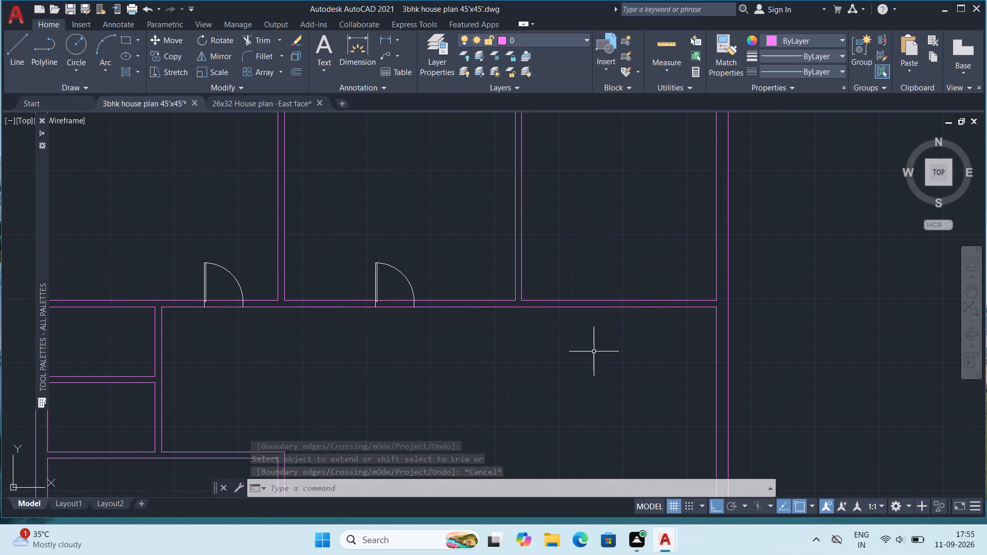
key(l)
key(Return)
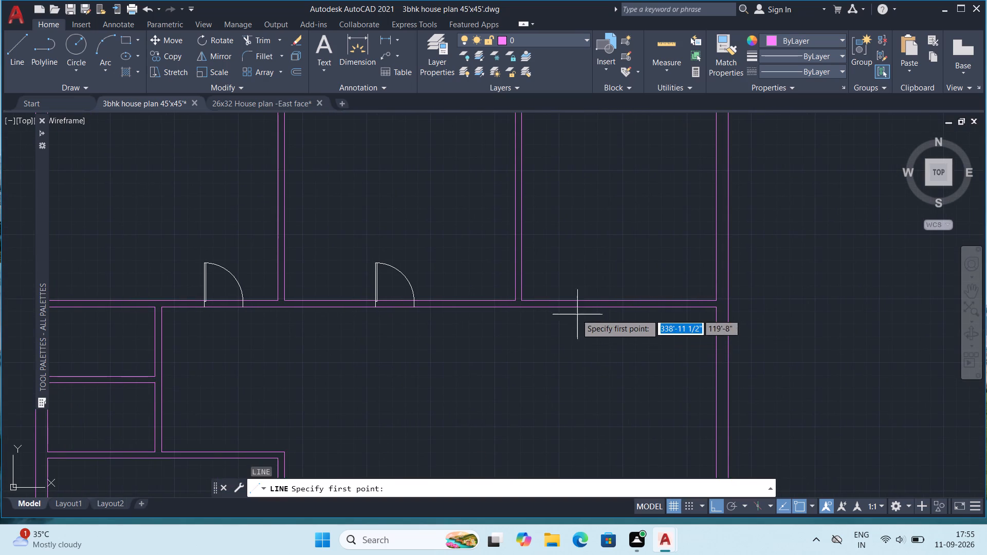
click(570, 310)
click(566, 298)
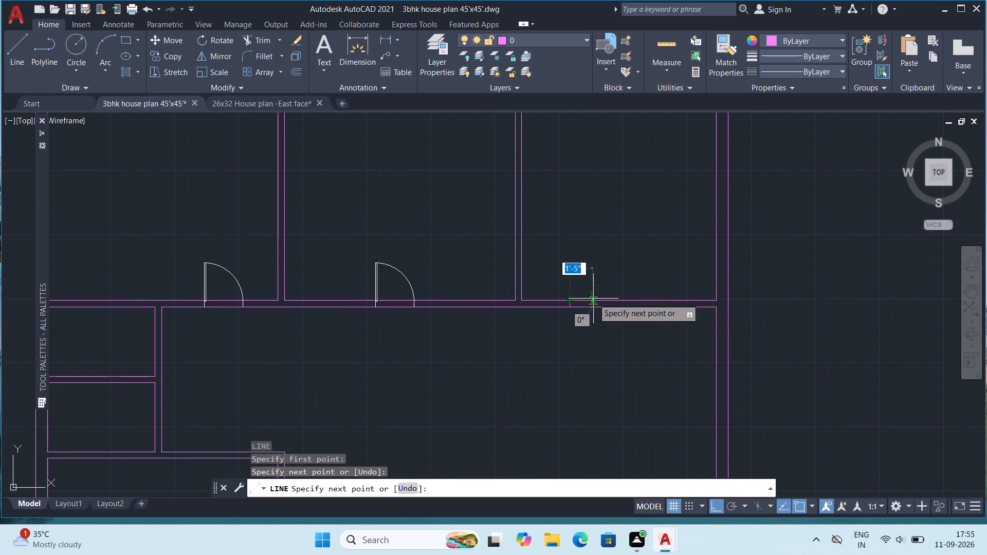
key(Escape)
scroll(677, 303, up, 1)
key(l)
key(Return)
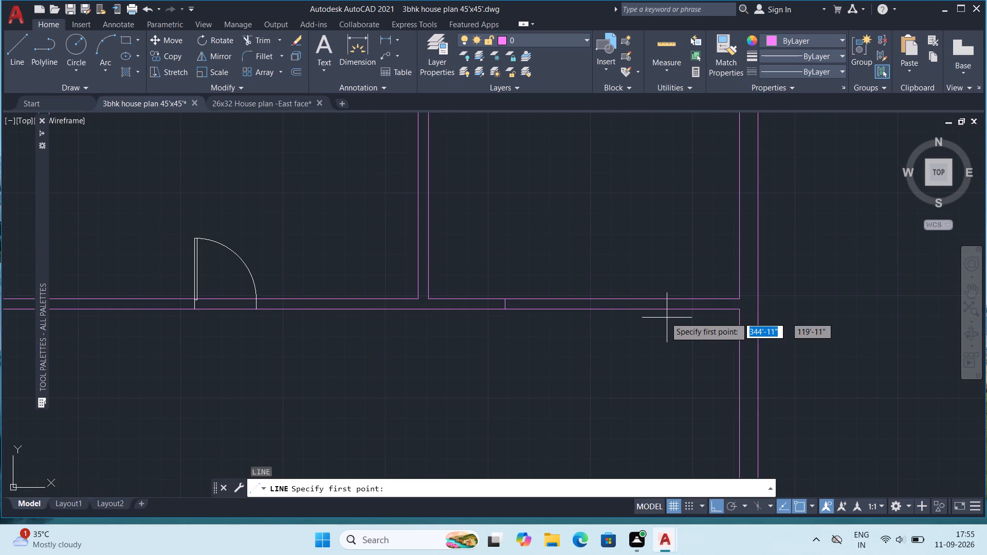
click(672, 309)
click(670, 297)
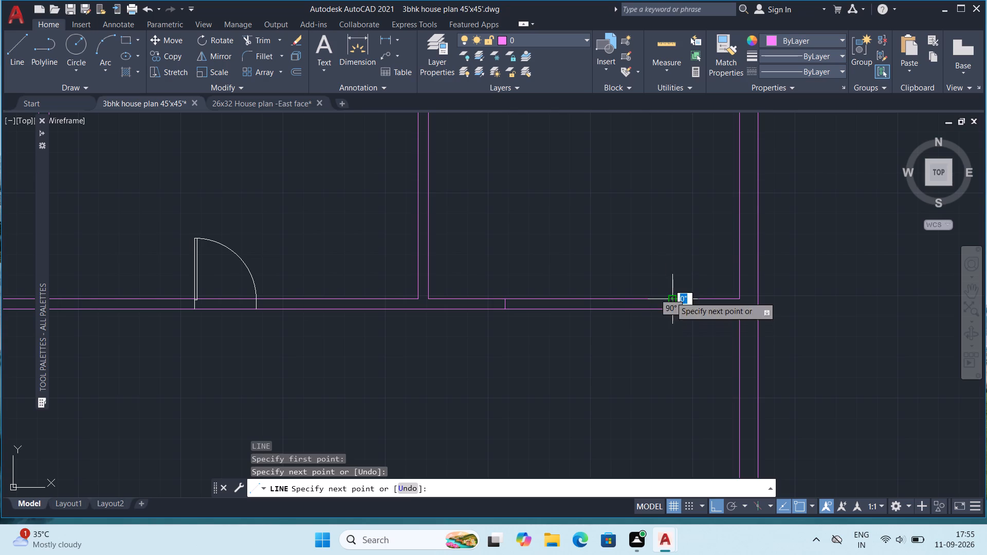
key(Escape)
key(Escape)
Trim both wall lines between the two jambs to open the upper-right room to the hall.
key(t)
key(r)
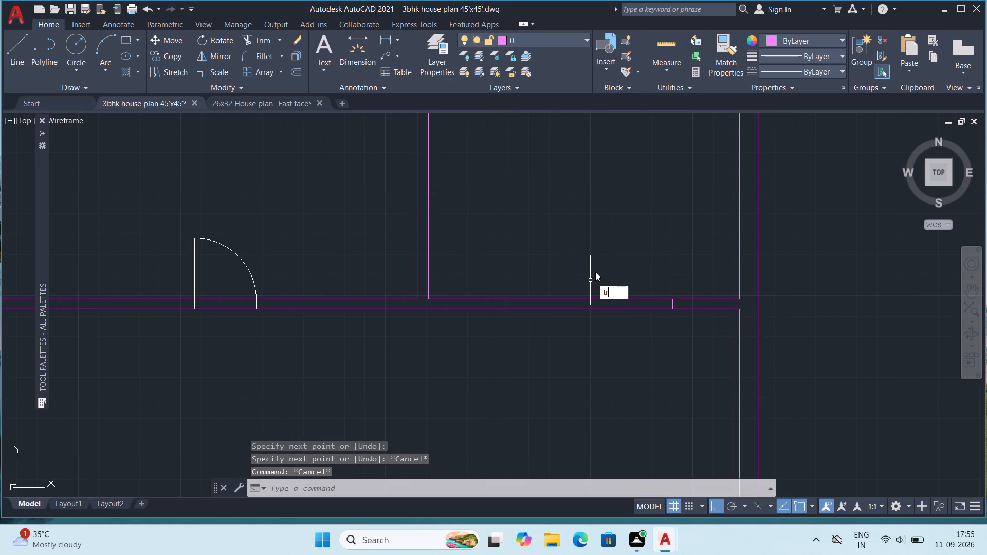
key(Return)
drag(572, 247, 611, 388)
scroll(605, 336, down, 3)
middle_drag(583, 361, 586, 373)
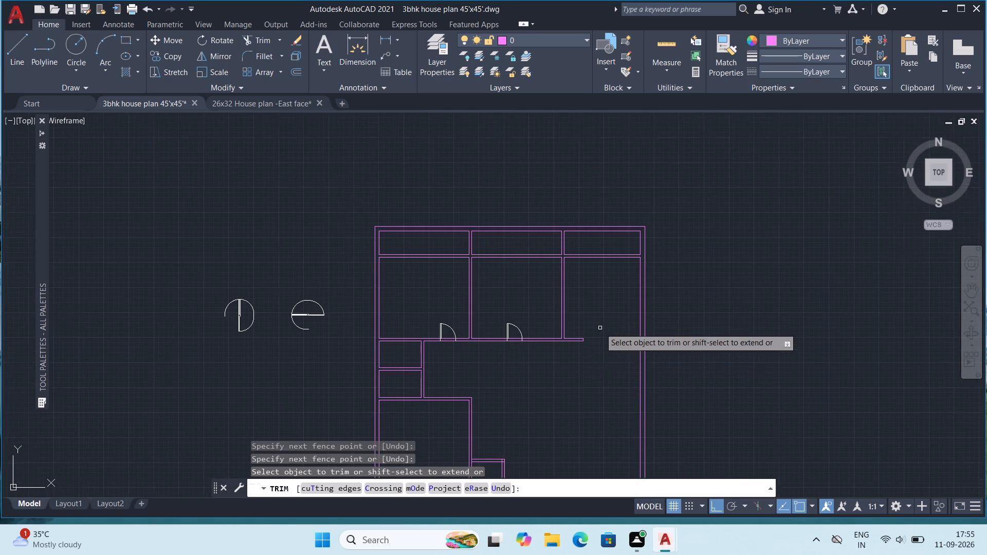
scroll(600, 328, up, 2)
scroll(580, 363, down, 2)
scroll(580, 362, up, 1)
middle_drag(533, 413, 670, 336)
key(Escape)
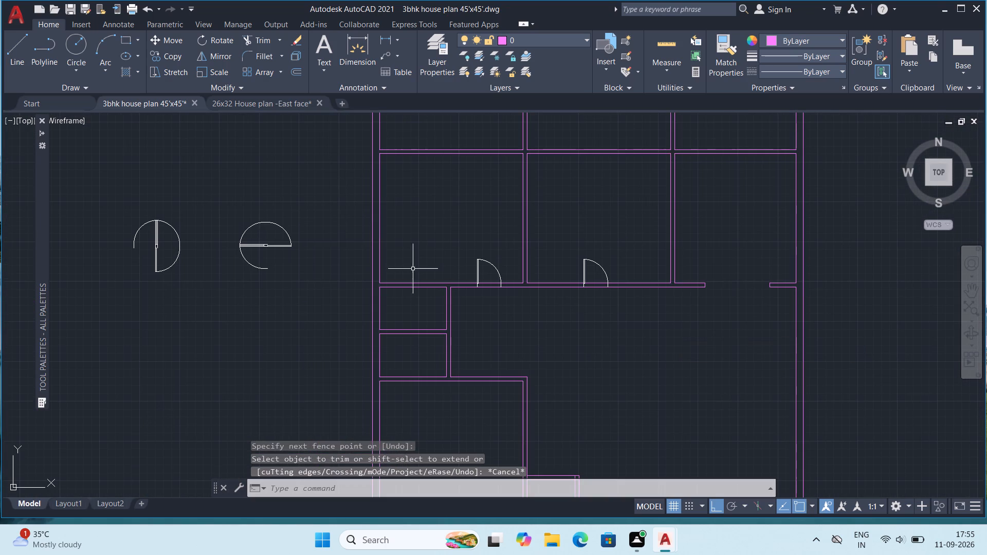
Copy the upper-left door of the horizontal spare door pair into the right wall of the upper small room.
scroll(259, 207, down, 1)
middle_drag(467, 229, 488, 238)
scroll(355, 268, up, 1)
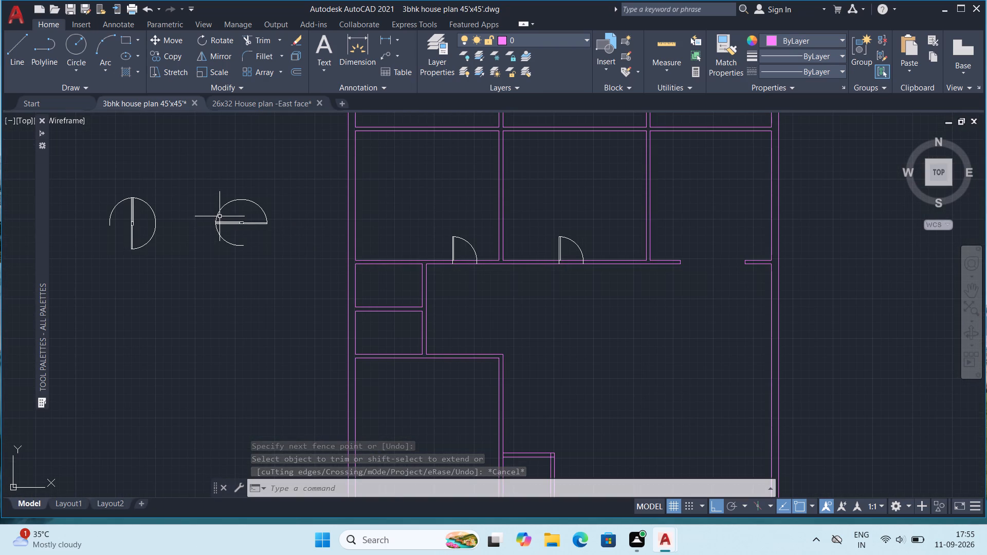
click(218, 213)
key(ctrl+c)
key(ctrl+v)
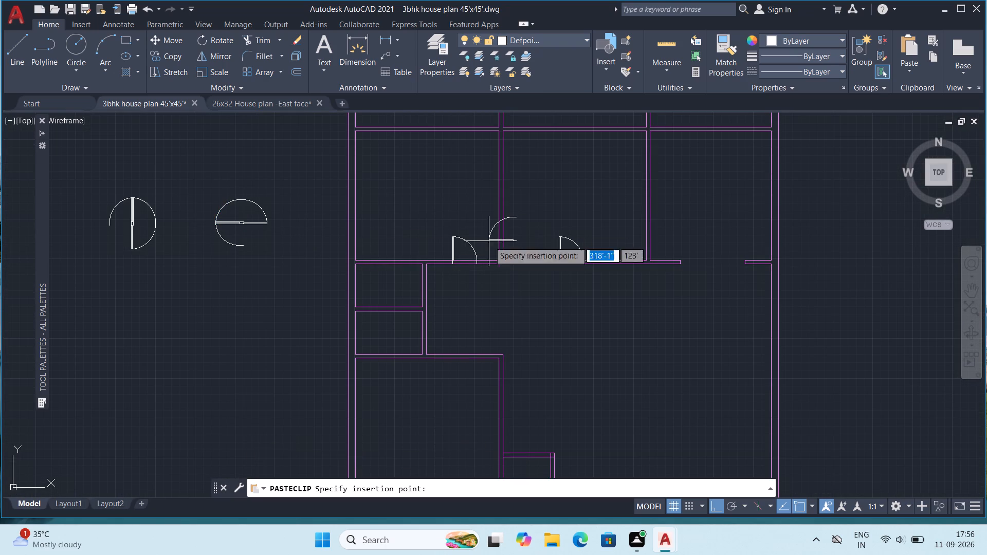
scroll(401, 294, up, 2)
middle_drag(399, 294, 379, 329)
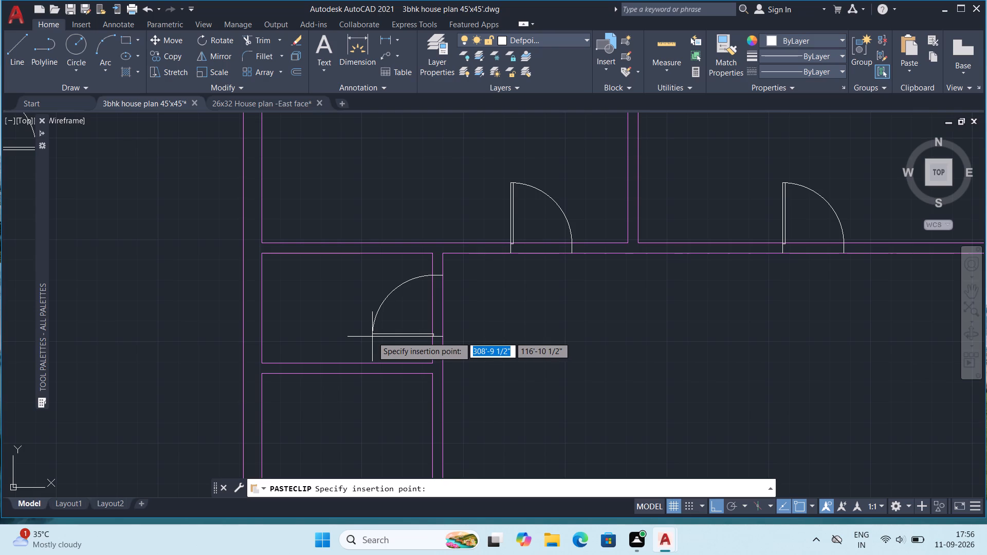
click(372, 337)
Copy the same upper-left spare door into the right wall of the lower small room.
scroll(438, 317, down, 2)
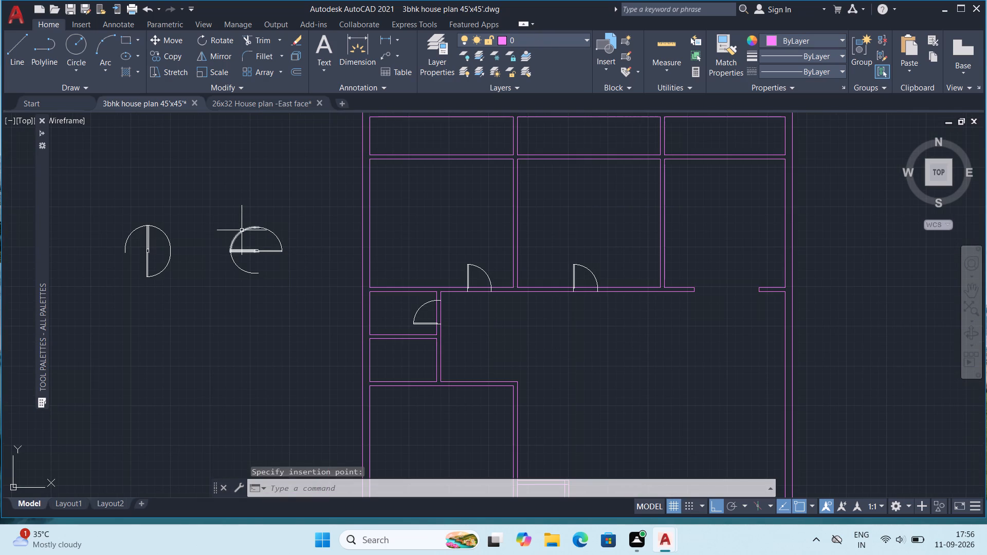
click(241, 229)
key(ctrl+c)
key(ctrl+v)
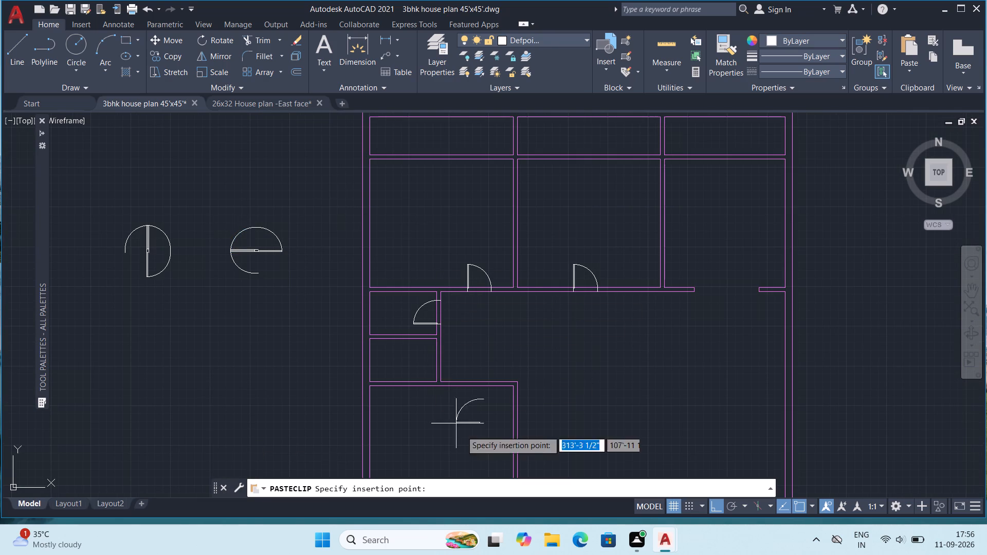
middle_drag(429, 376, 435, 322)
scroll(435, 322, up, 2)
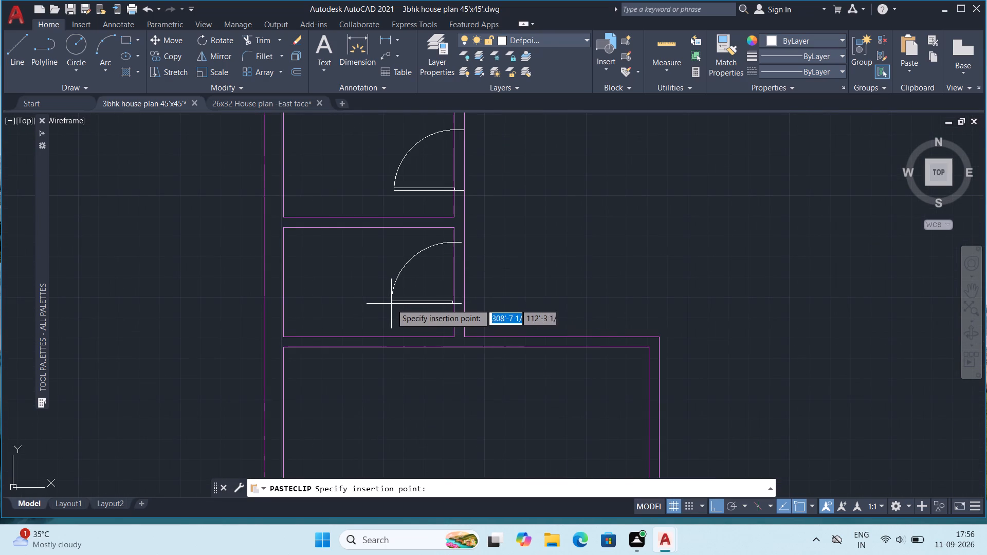
click(395, 304)
Copy the lower-right door of the vertical spare door pair into the lower-left room's top wall, near its right corner.
scroll(525, 293, down, 1)
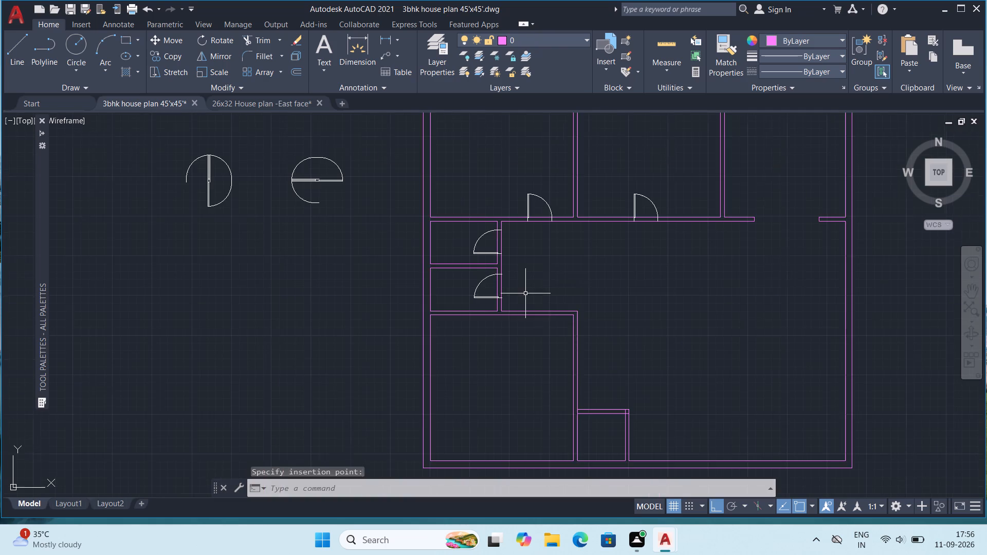
scroll(525, 293, down, 1)
middle_drag(553, 275, 561, 294)
scroll(622, 281, down, 1)
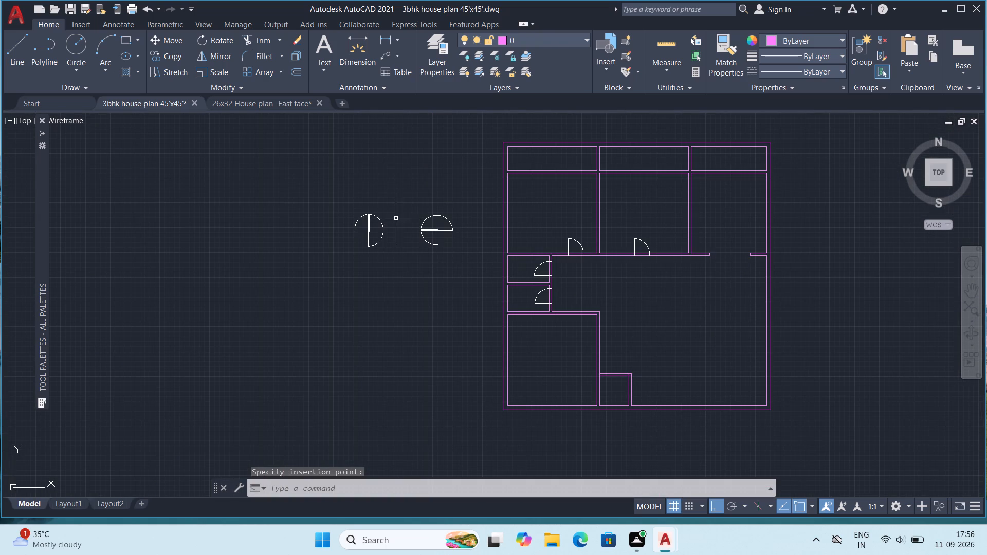
click(367, 240)
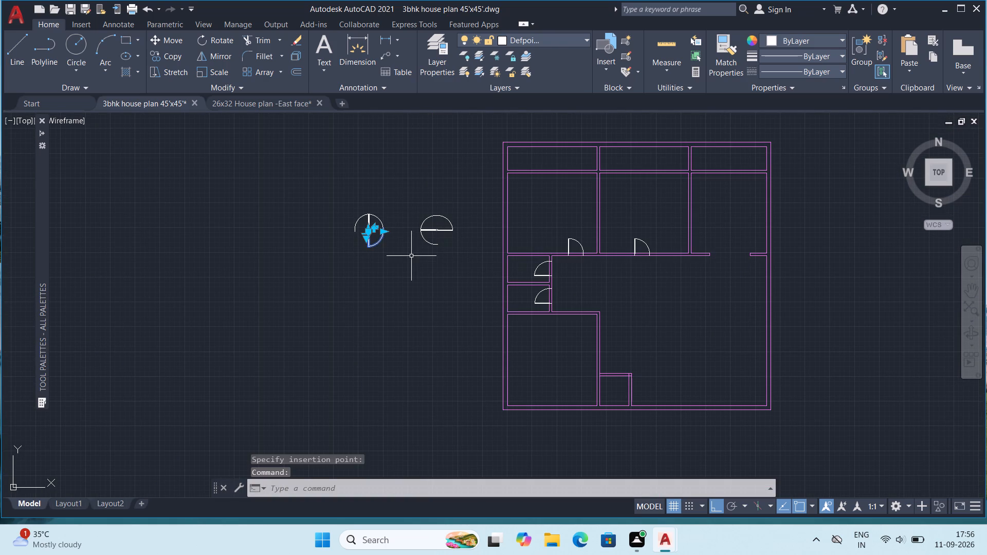
key(ctrl+c)
key(ctrl+v)
scroll(638, 317, up, 3)
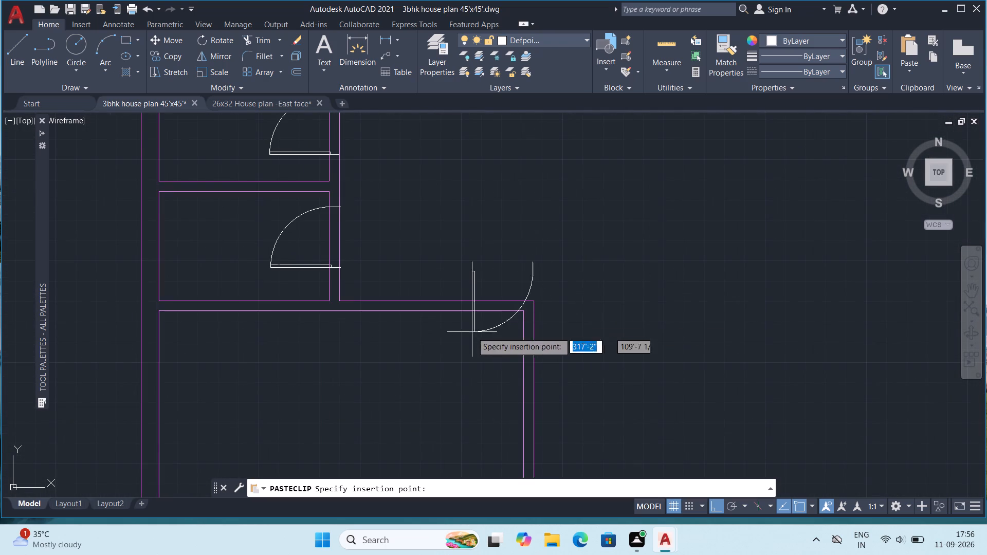
click(438, 371)
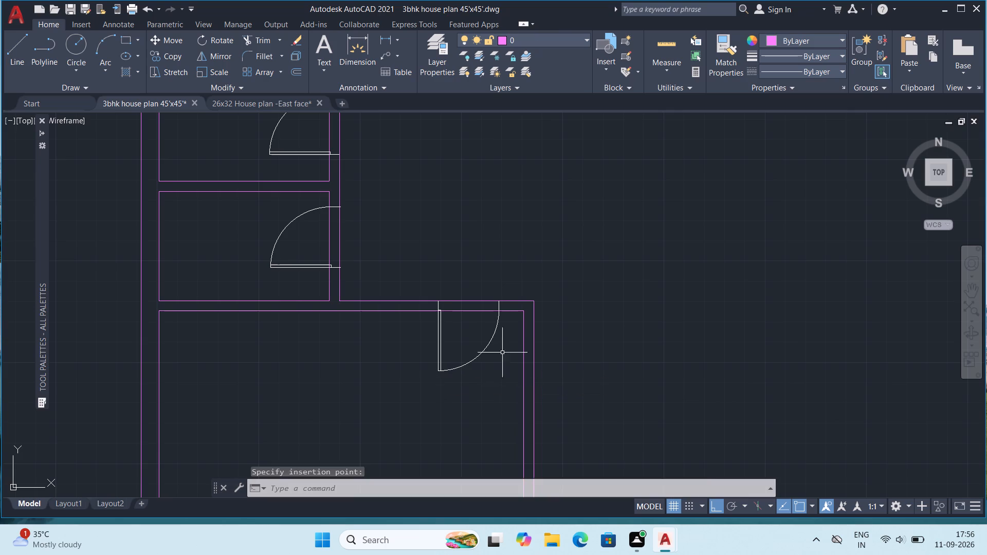
Examine the door placement across the whole plan and the spare door blocks beside it.
scroll(631, 319, down, 2)
middle_drag(725, 395, 601, 376)
scroll(640, 327, down, 1)
middle_drag(668, 266, 649, 323)
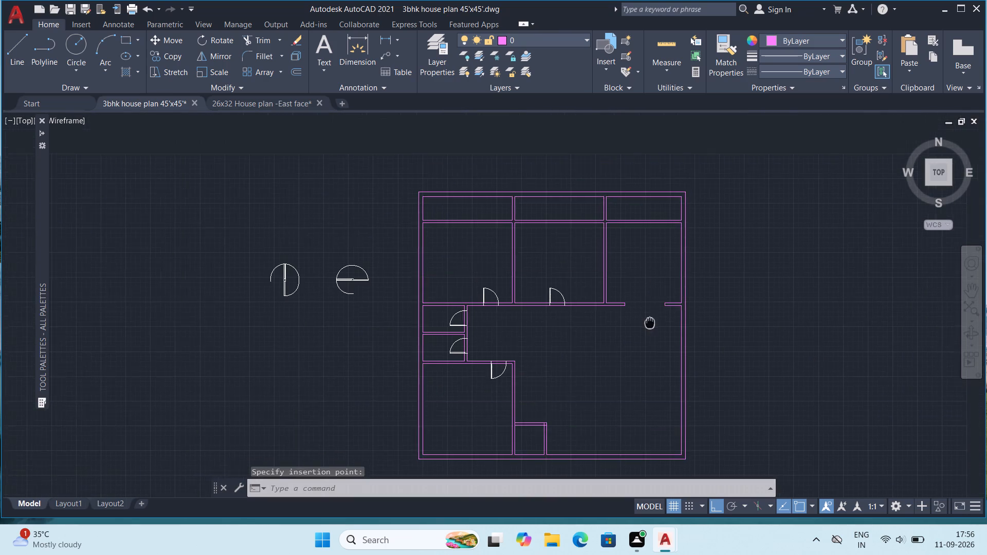
middle_drag(649, 323, 642, 296)
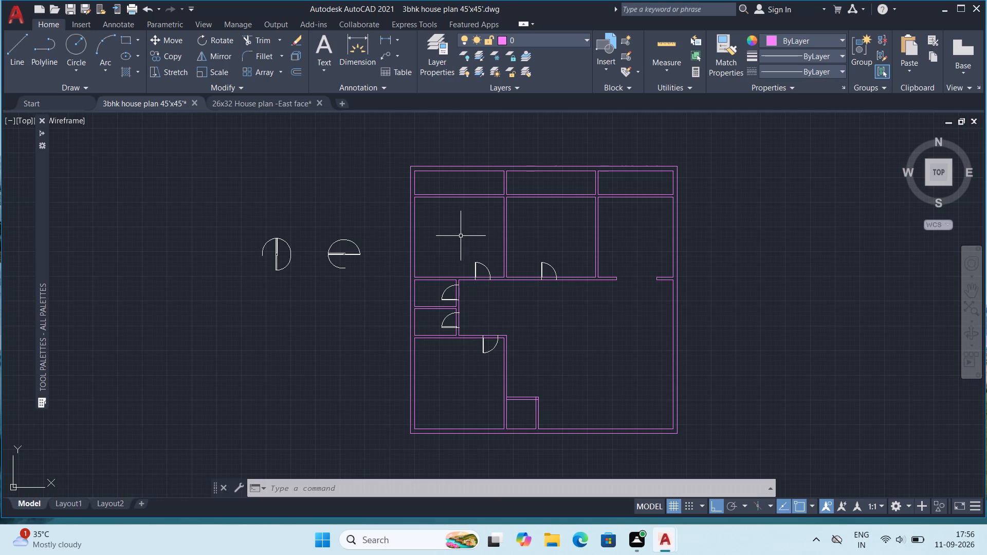
middle_drag(488, 475, 555, 368)
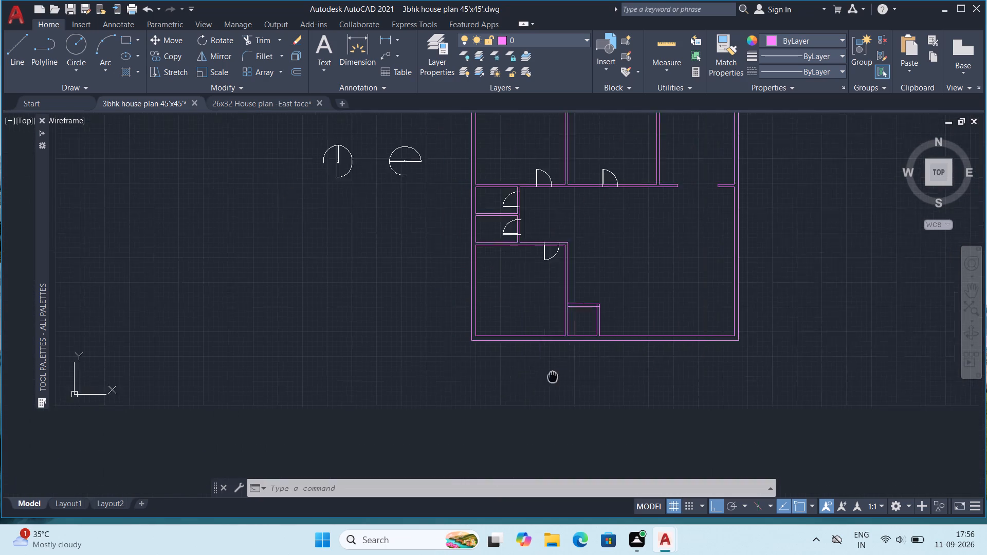
middle_drag(555, 368, 538, 337)
middle_drag(487, 332, 445, 348)
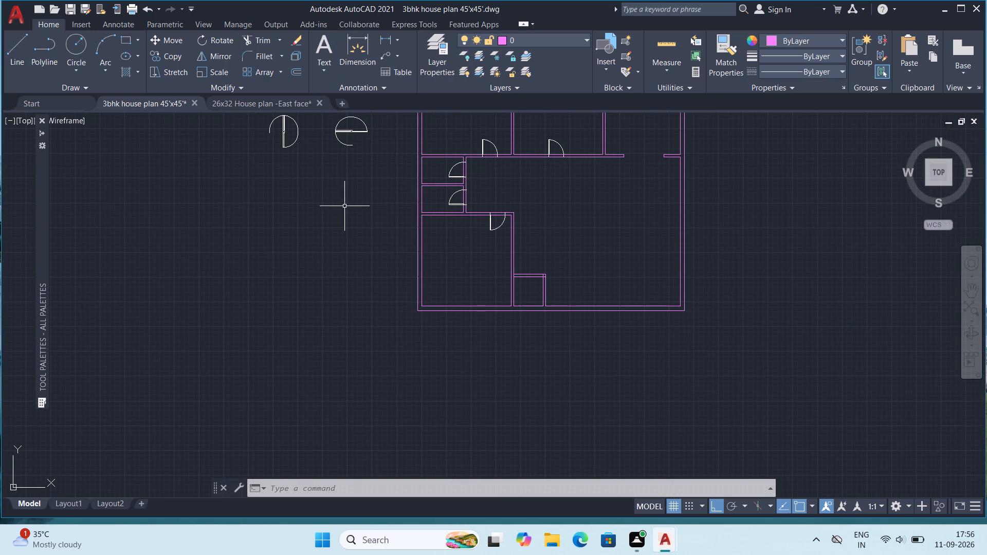
middle_drag(348, 203, 350, 236)
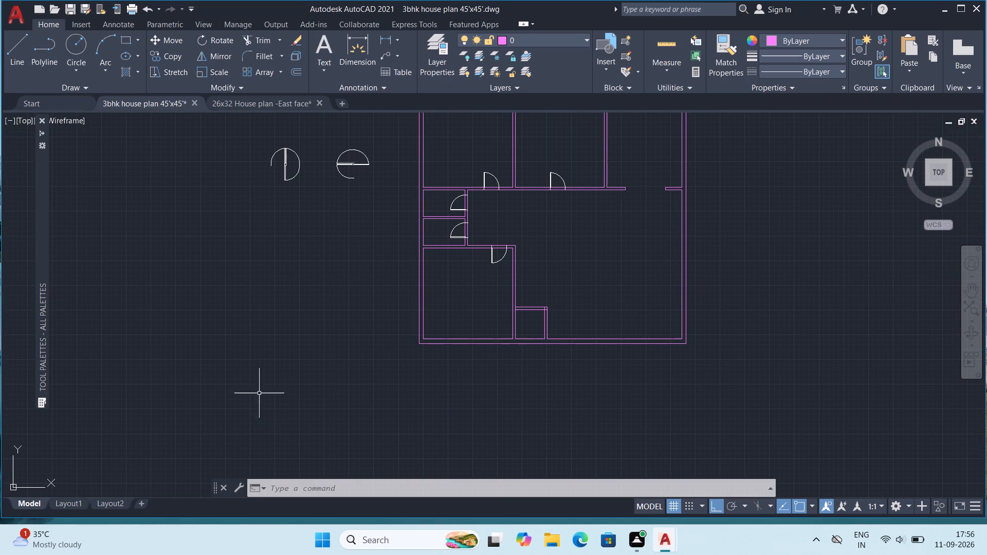
scroll(330, 158, up, 2)
middle_drag(374, 186, 389, 255)
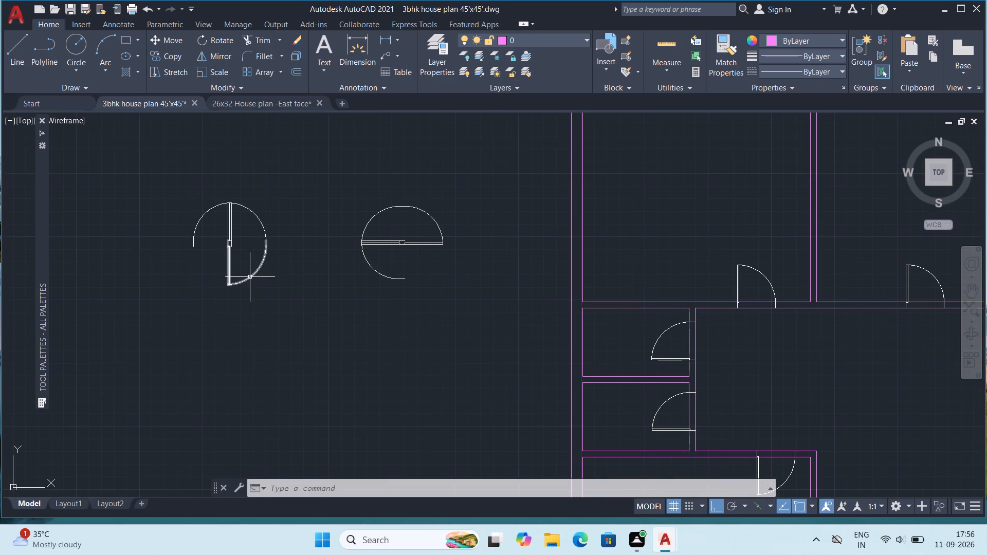
Copy the lower-right door of the vertical spare door pair into the empty space below the pair.
scroll(403, 270, down, 2)
scroll(322, 273, up, 1)
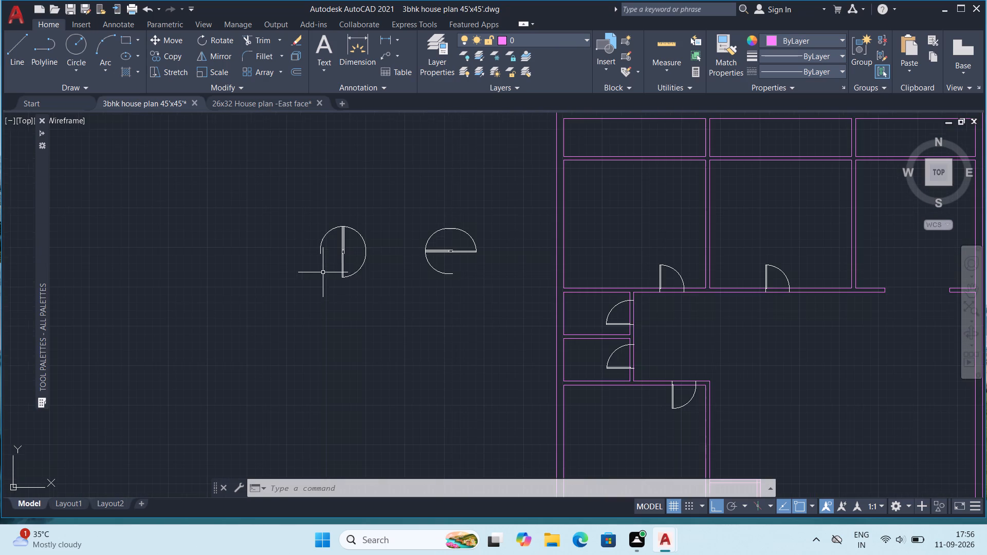
click(341, 272)
key(ctrl+c)
key(ctrl+v)
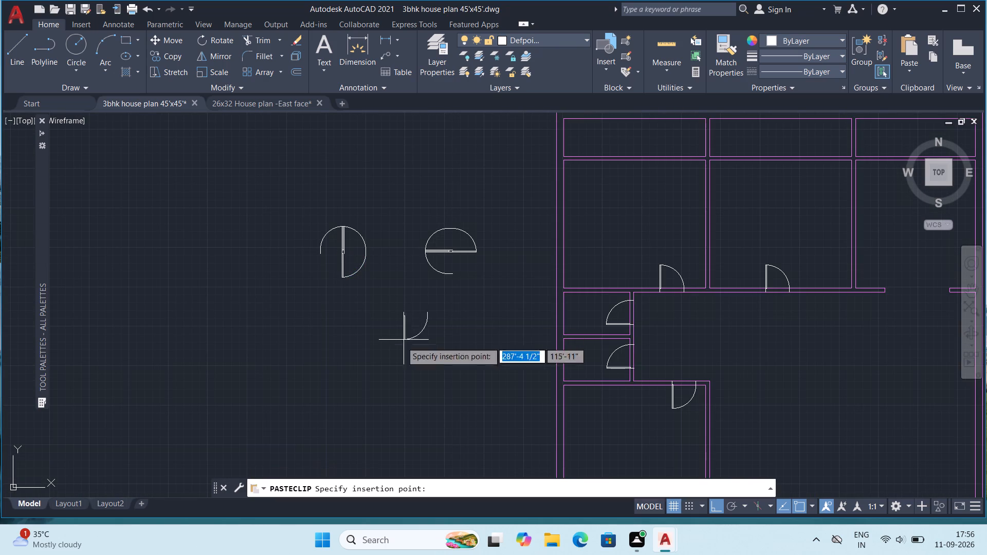
click(304, 392)
Scale the copied spare door by reference, using its full opening width, to a new width of 1'5".
scroll(304, 399, up, 2)
click(305, 378)
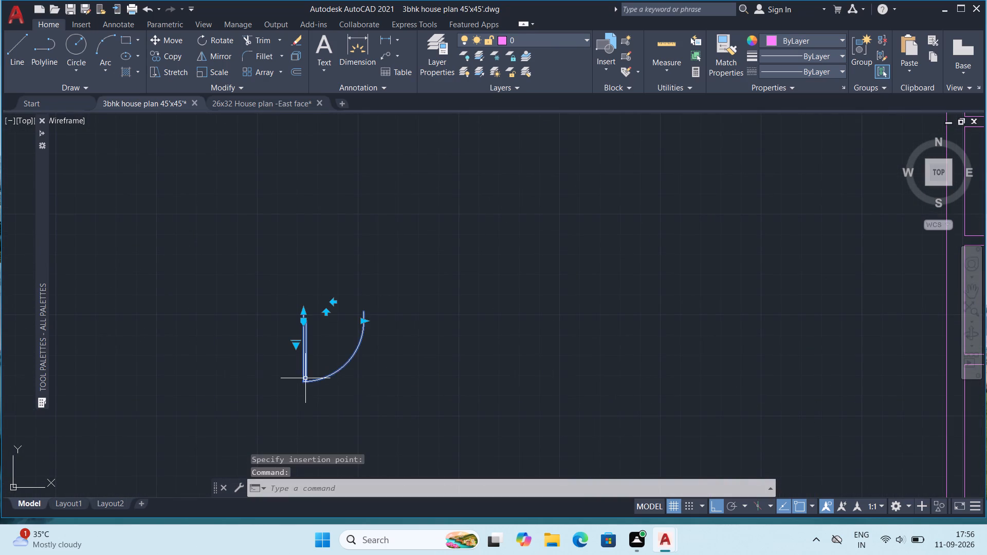
key(s)
key(c)
key(Return)
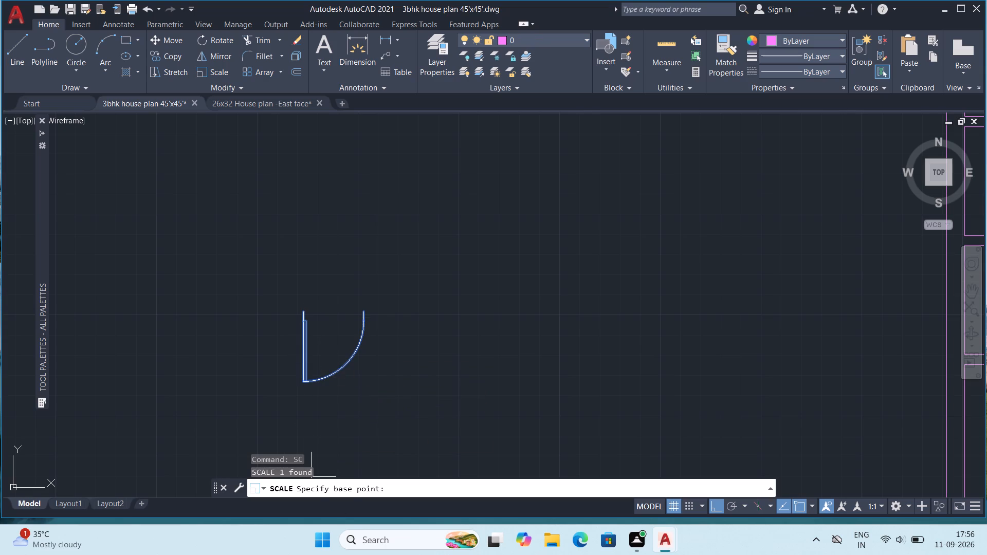
click(302, 309)
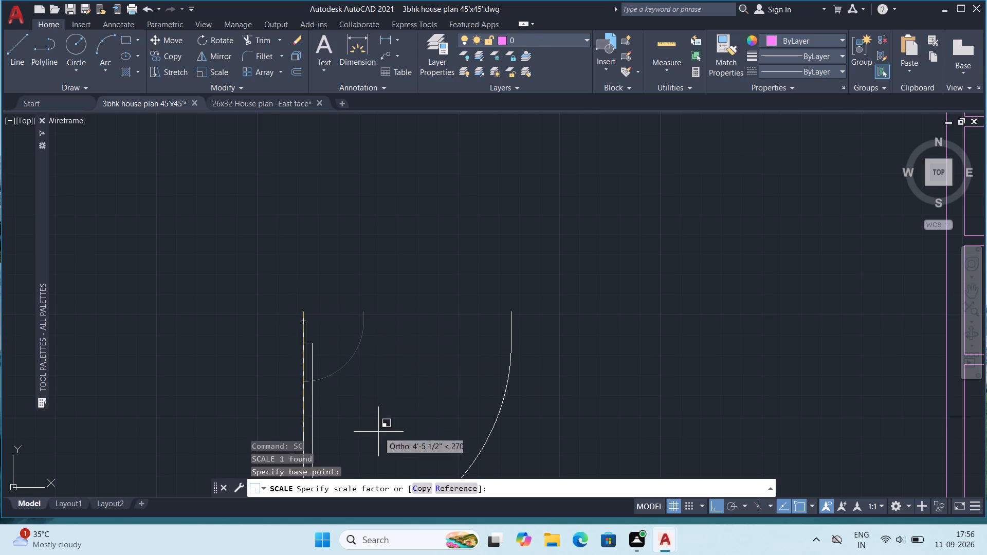
click(450, 494)
scroll(290, 316, up, 1)
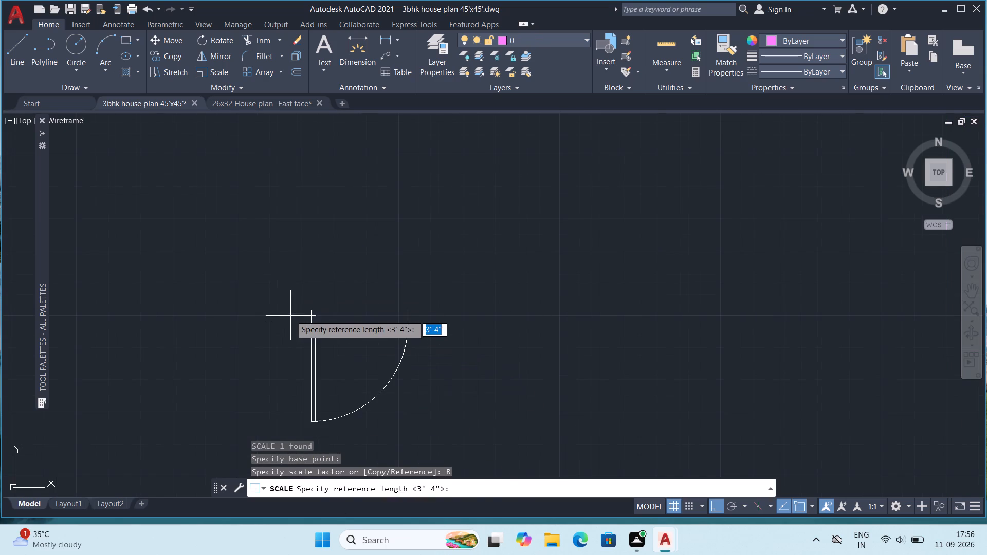
click(307, 312)
click(408, 314)
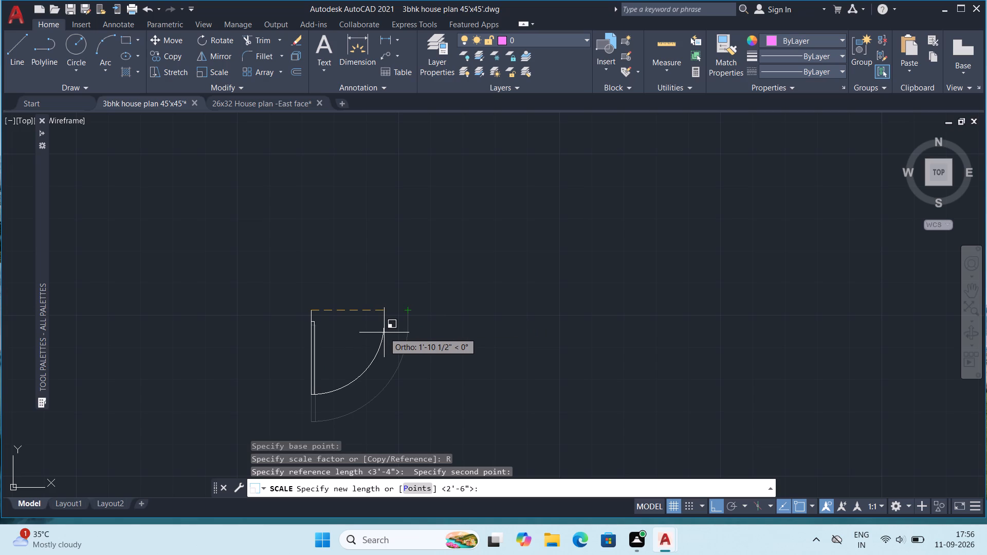
text(1'5")
key(Return)
scroll(336, 397, up, 1)
key(Escape)
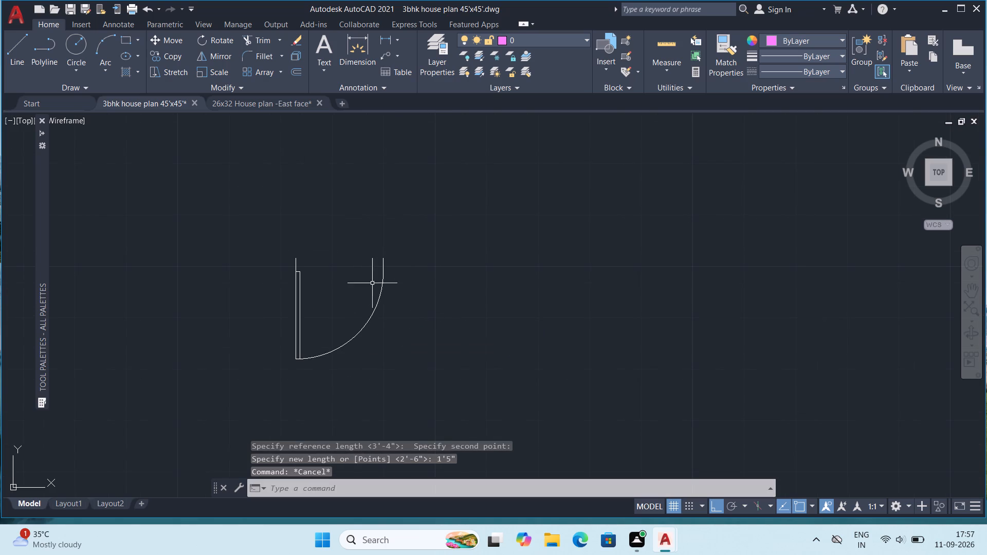
Copy the scaled-down door into the top wall of the small room beside the lower-left room.
click(379, 290)
click(384, 272)
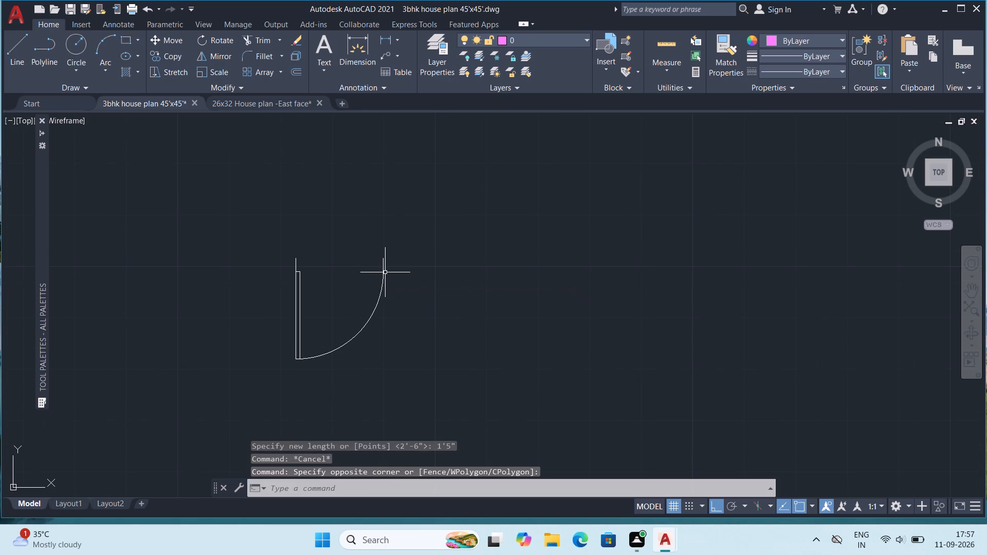
click(382, 265)
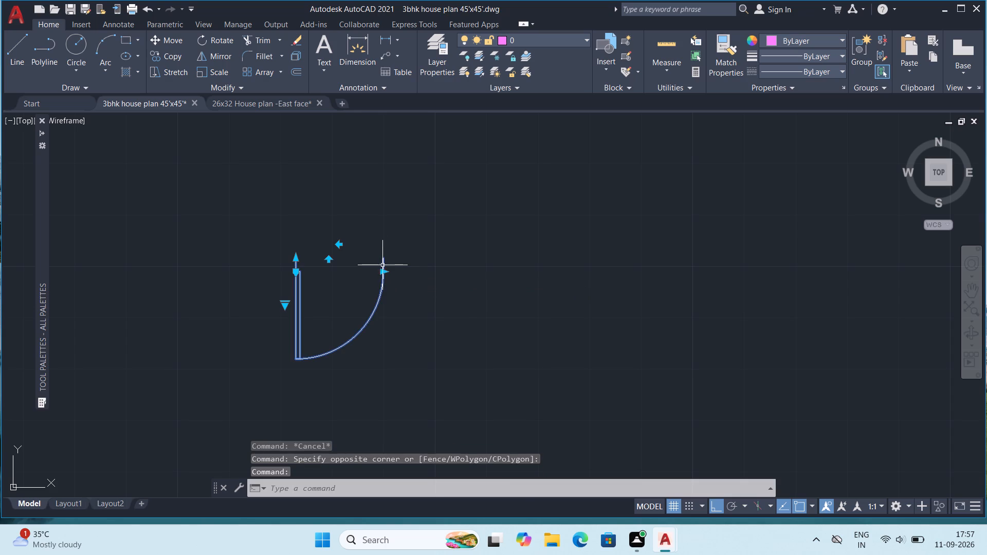
key(ctrl+c)
key(ctrl+v)
scroll(569, 327, down, 2)
middle_drag(677, 348, 221, 279)
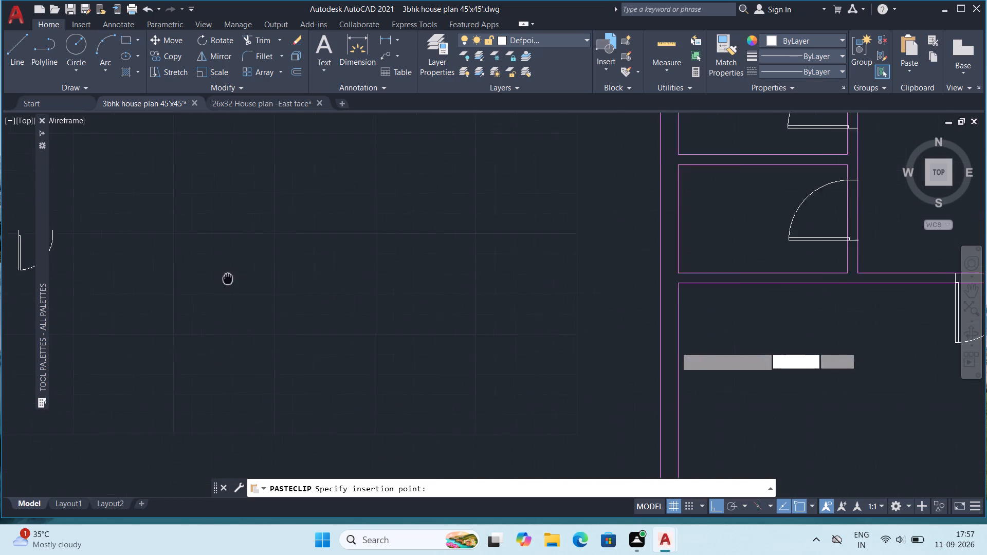
middle_drag(221, 279, 216, 279)
scroll(367, 281, down, 2)
middle_drag(547, 340, 401, 284)
scroll(553, 324, up, 2)
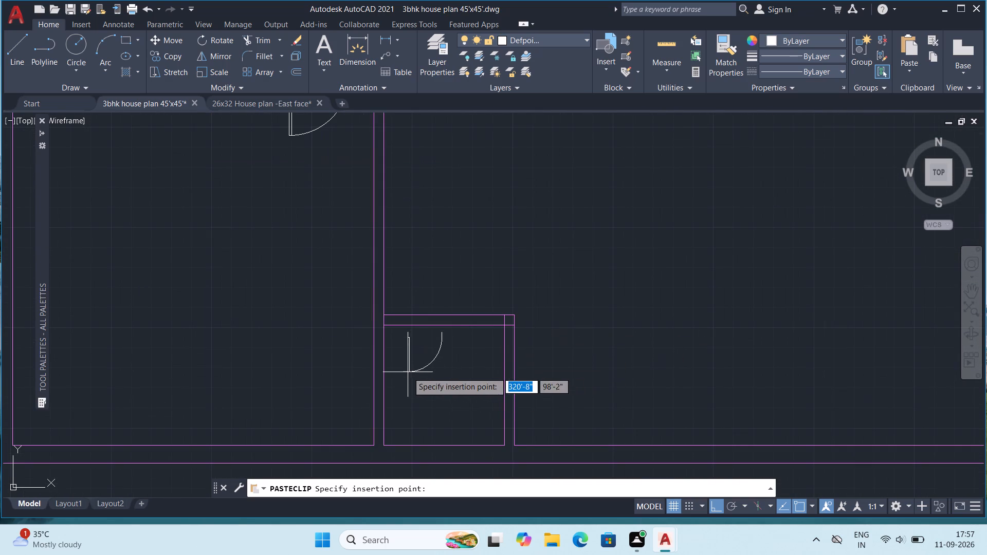
click(432, 354)
Delete all the spare door blocks beside the plan, including the scaled-down one.
scroll(472, 324, down, 3)
middle_drag(507, 281, 522, 313)
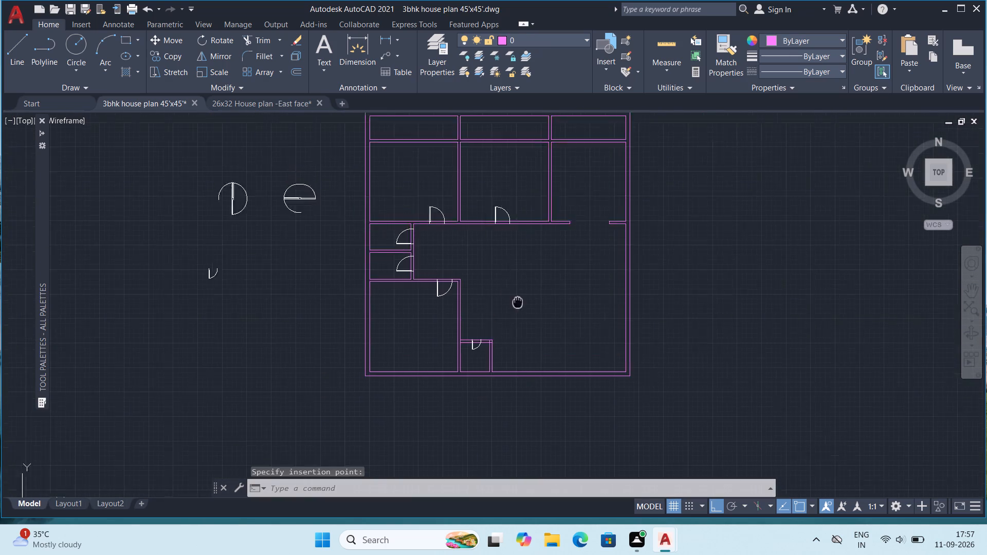
middle_drag(522, 313, 535, 347)
click(357, 197)
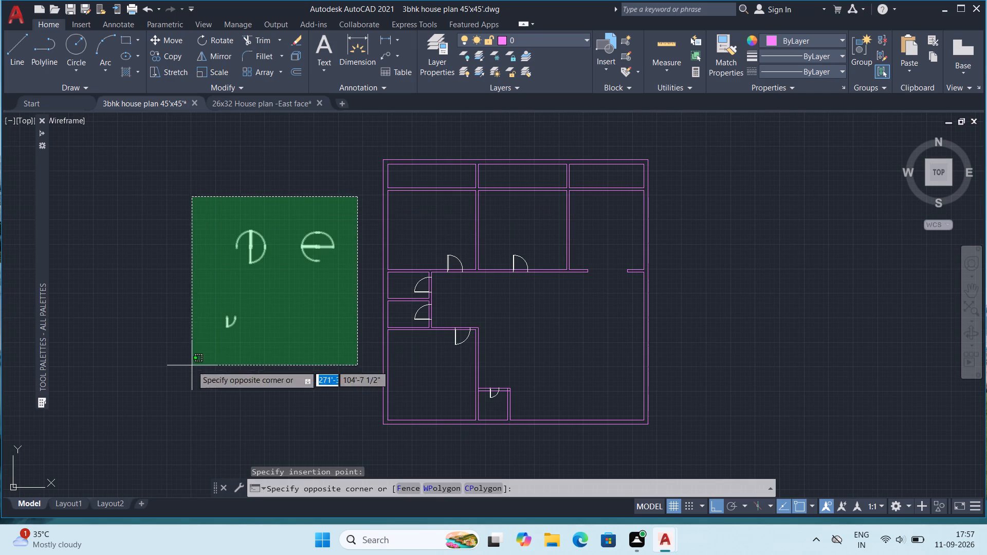
click(192, 365)
key(Delete)
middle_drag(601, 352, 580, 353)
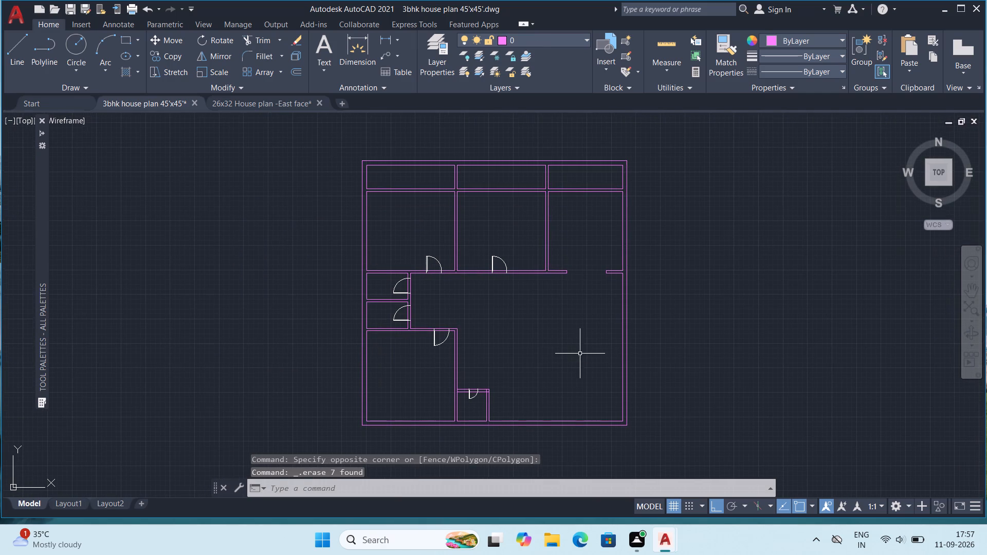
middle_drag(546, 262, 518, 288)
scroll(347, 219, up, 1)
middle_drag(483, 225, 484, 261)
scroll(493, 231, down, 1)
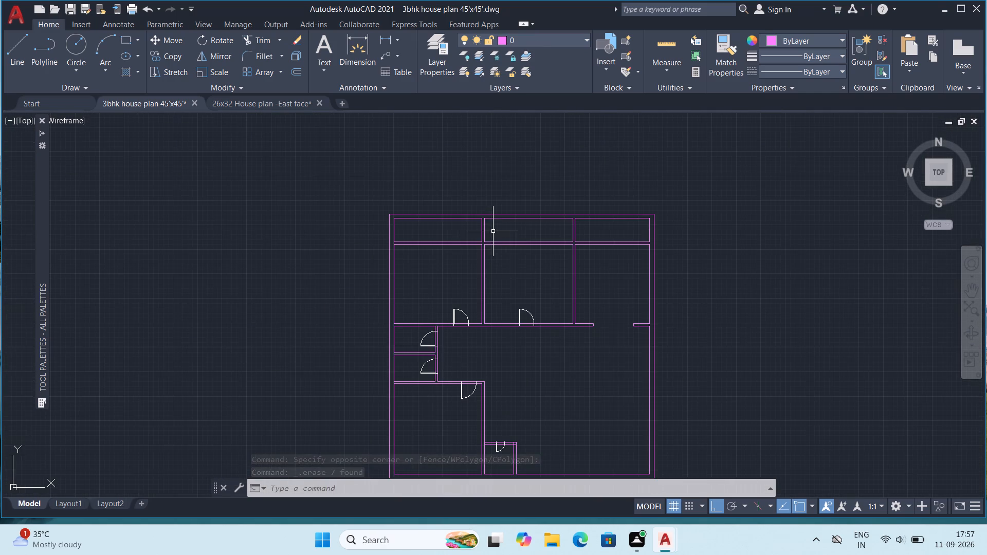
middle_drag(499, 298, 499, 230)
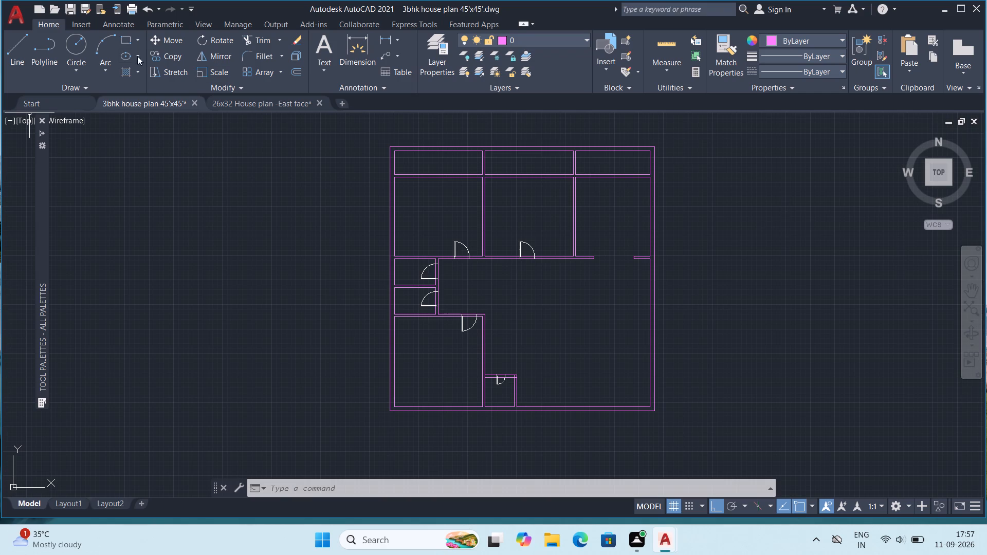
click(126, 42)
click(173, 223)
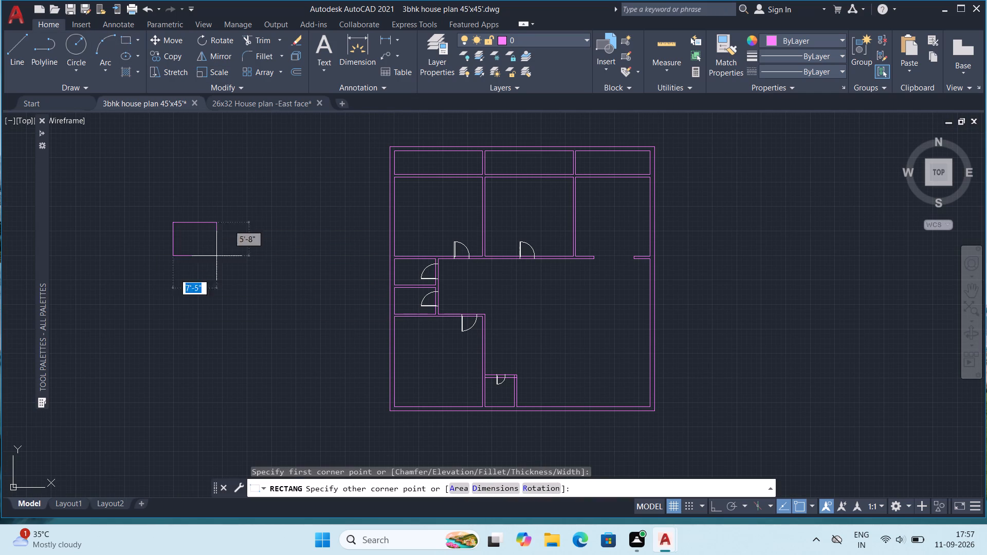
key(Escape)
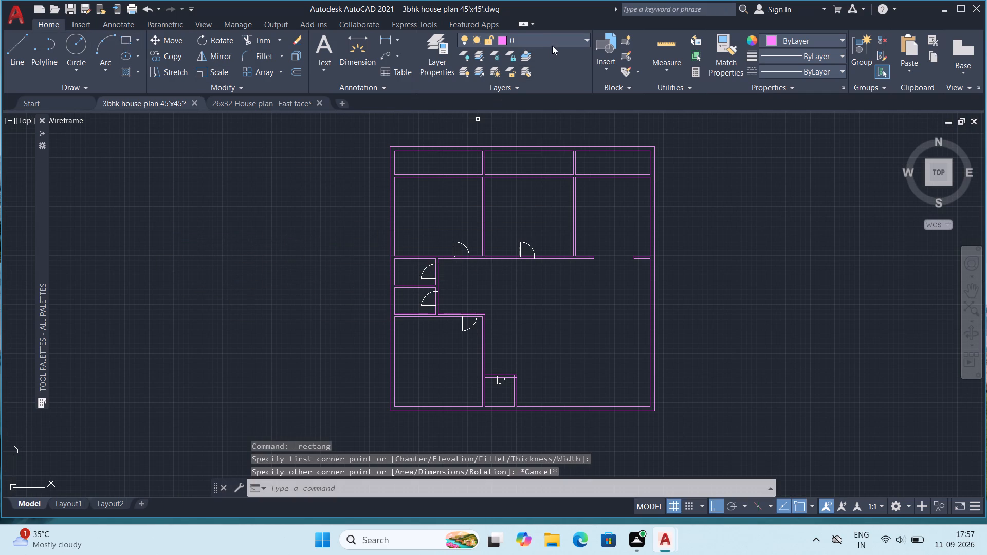
On the Defpoints layer, draw a rectangle 9" wide and 5' high in the empty space west of the plan.
click(555, 35)
click(522, 68)
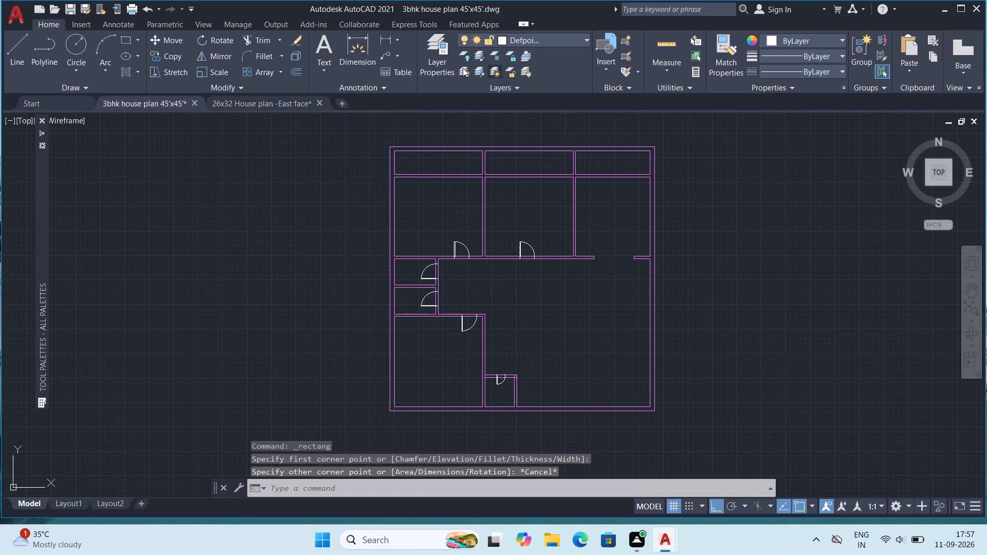
click(125, 36)
click(115, 165)
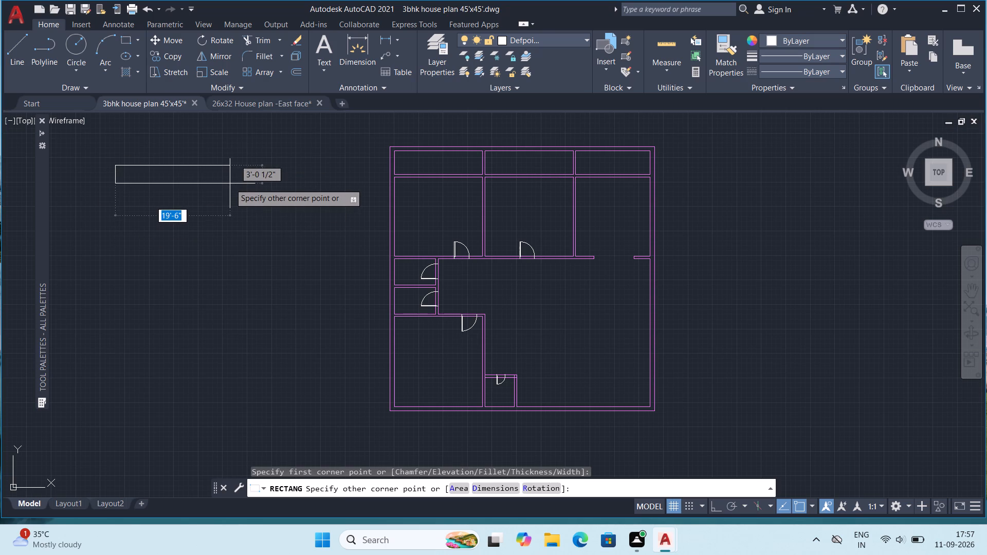
key(5)
key(BackSpace)
text(9")
key(Tab)
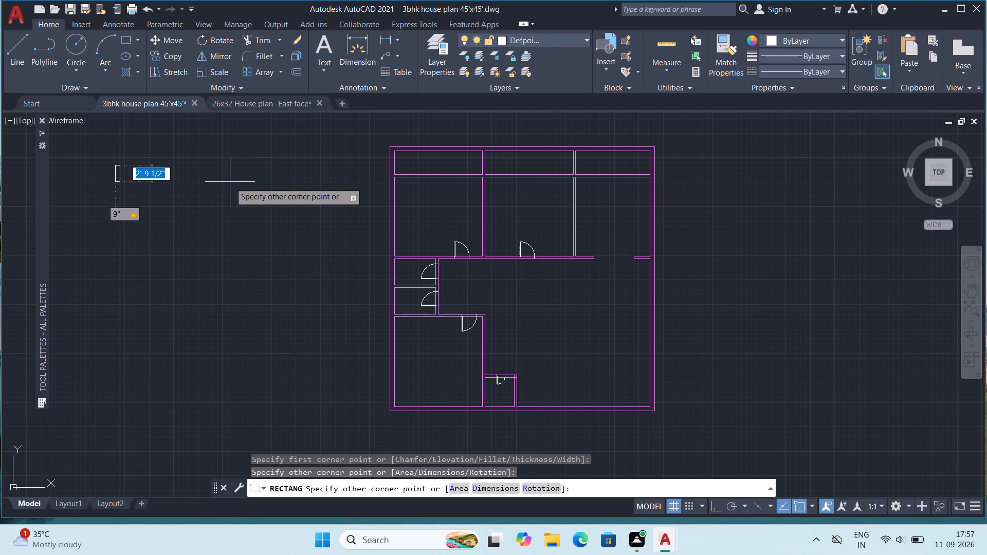
text(5')
key(Return)
Draw a vertical centre line through the rectangle between the midpoints of its two short sides.
scroll(137, 175, up, 2)
middle_drag(90, 177, 304, 256)
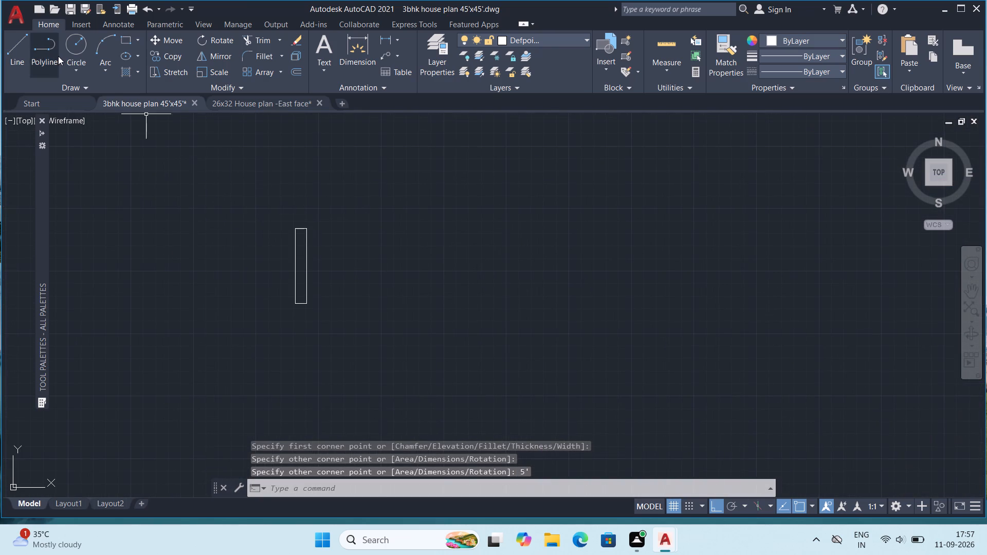
click(29, 34)
scroll(267, 253, up, 3)
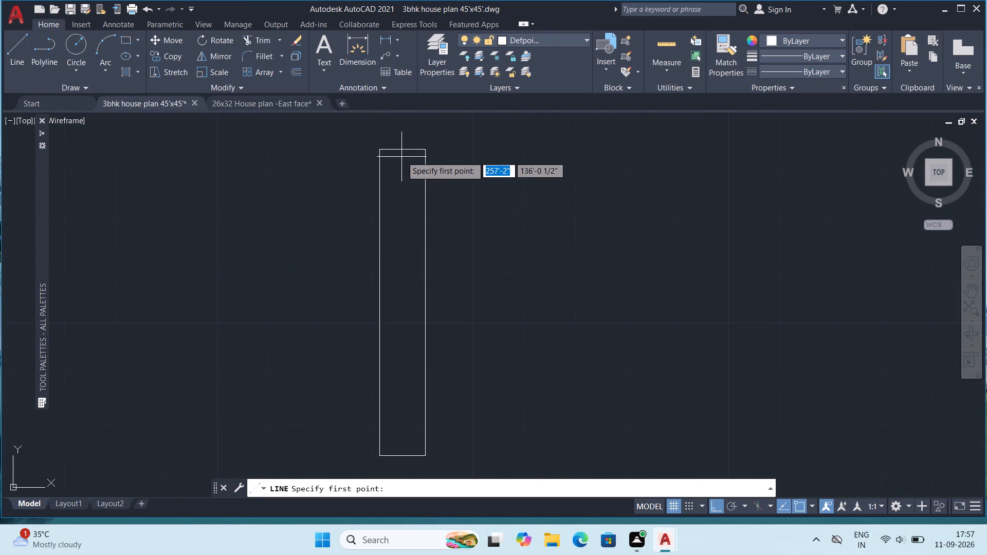
click(400, 151)
click(403, 453)
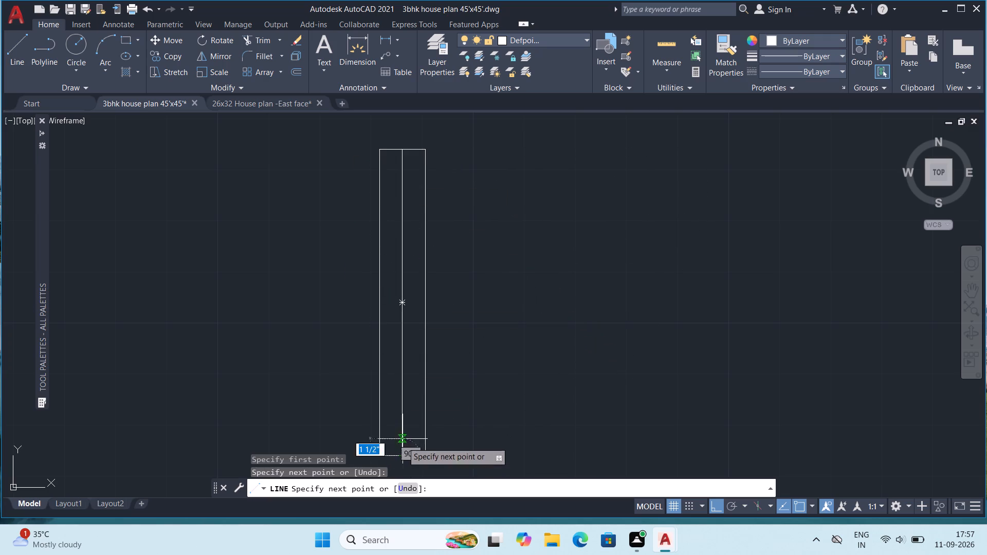
key(Escape)
Offset the rectangle's centre line 1" to each side.
scroll(442, 281, down, 2)
scroll(418, 288, up, 2)
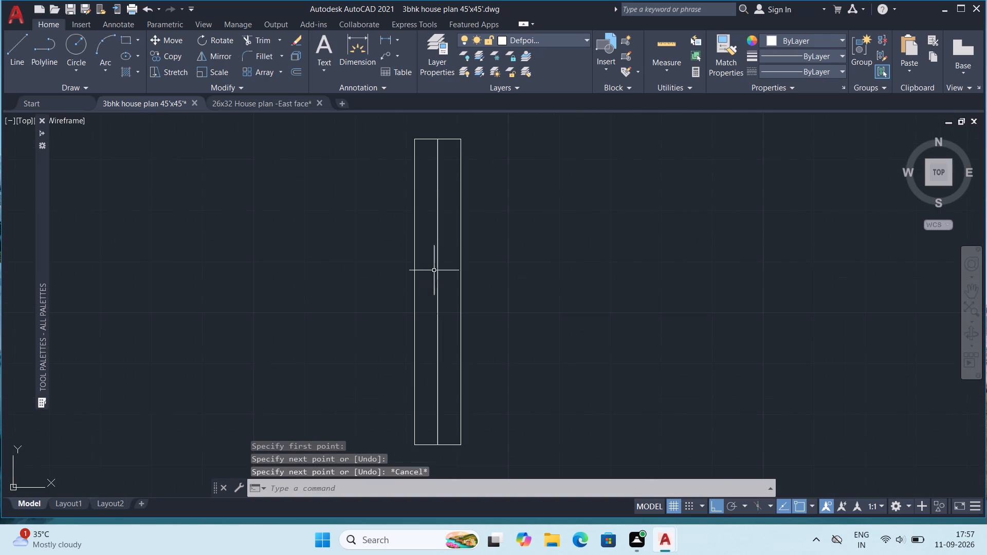
key(o)
key(Return)
text(1")
key(Return)
click(439, 245)
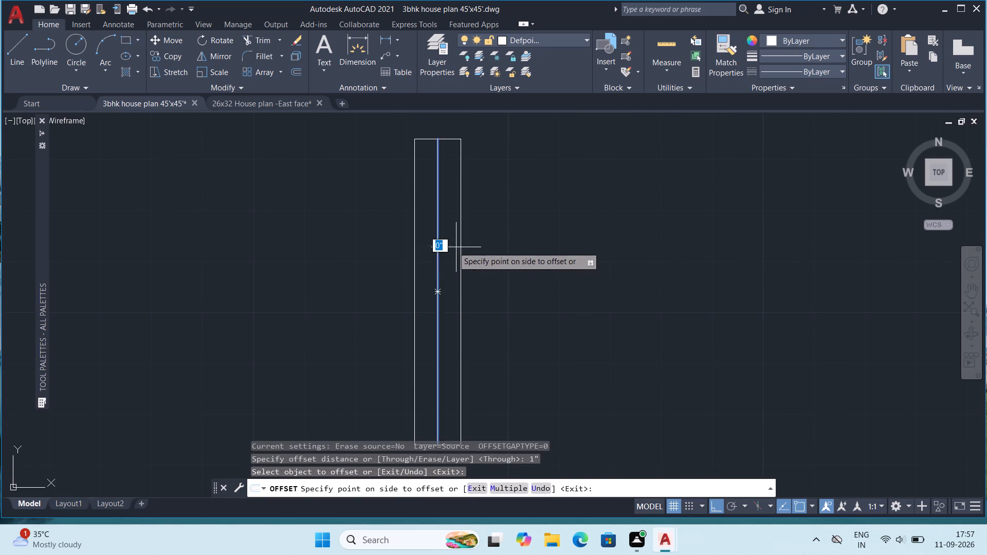
click(477, 258)
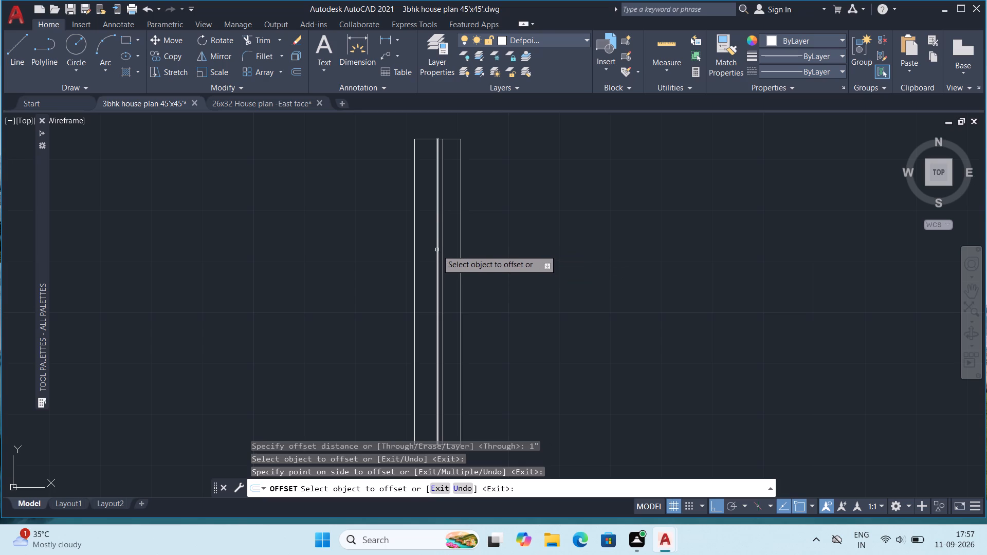
click(437, 249)
click(424, 253)
scroll(437, 249, up, 2)
key(Escape)
key(Escape)
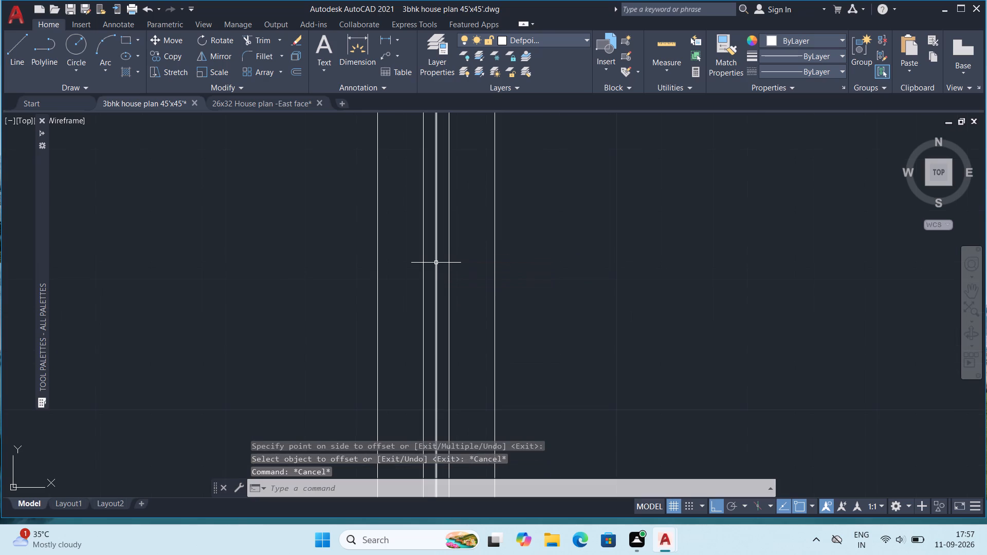
Delete the original centre line between the two offset lines.
click(436, 259)
key(Delete)
Copy the finished window symbol into the west outer wall of the large northwest room, between the two wall lines.
scroll(465, 272, down, 3)
middle_drag(513, 297, 380, 280)
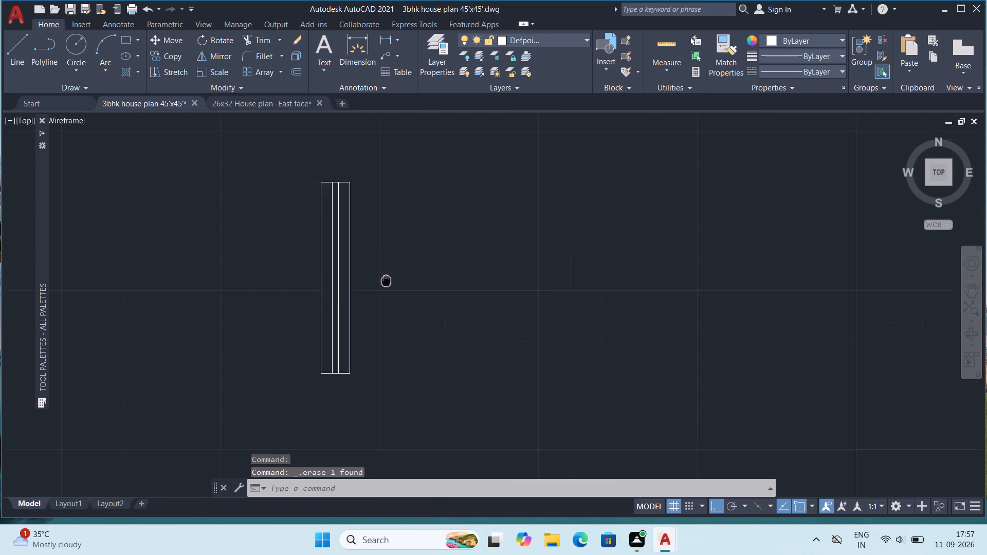
middle_drag(380, 280, 370, 276)
scroll(373, 275, down, 3)
middle_drag(871, 351, 614, 243)
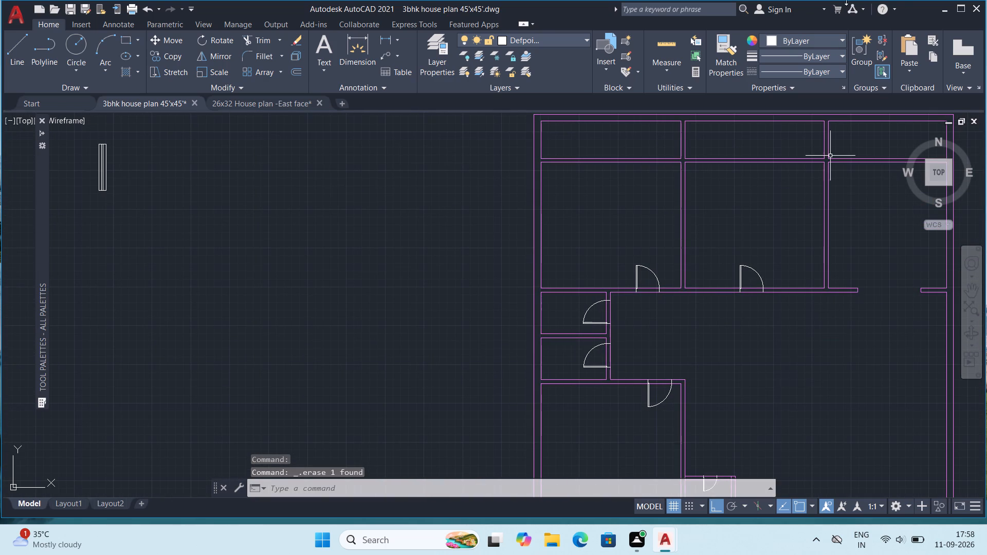
scroll(195, 206, down, 1)
middle_drag(195, 205, 282, 255)
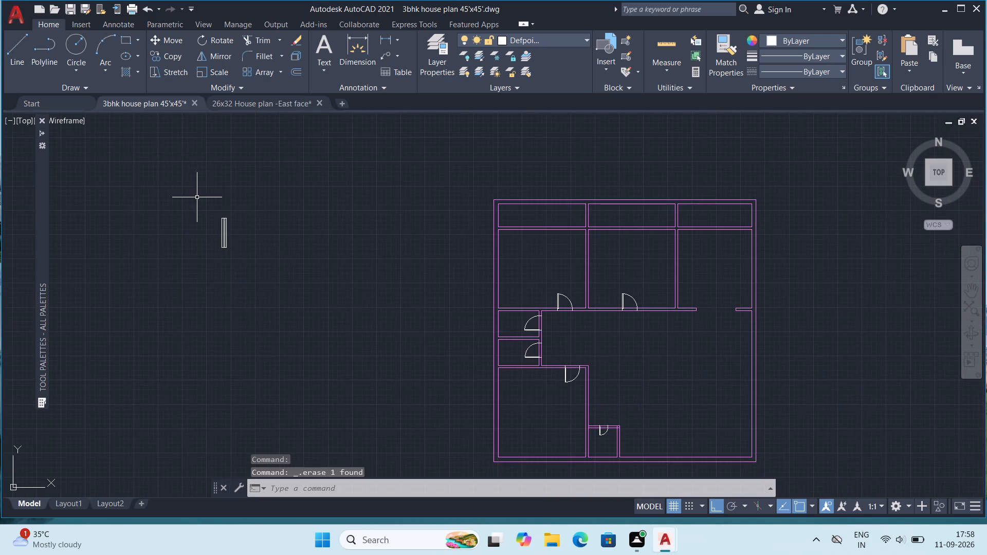
scroll(197, 197, up, 2)
click(197, 191)
click(299, 349)
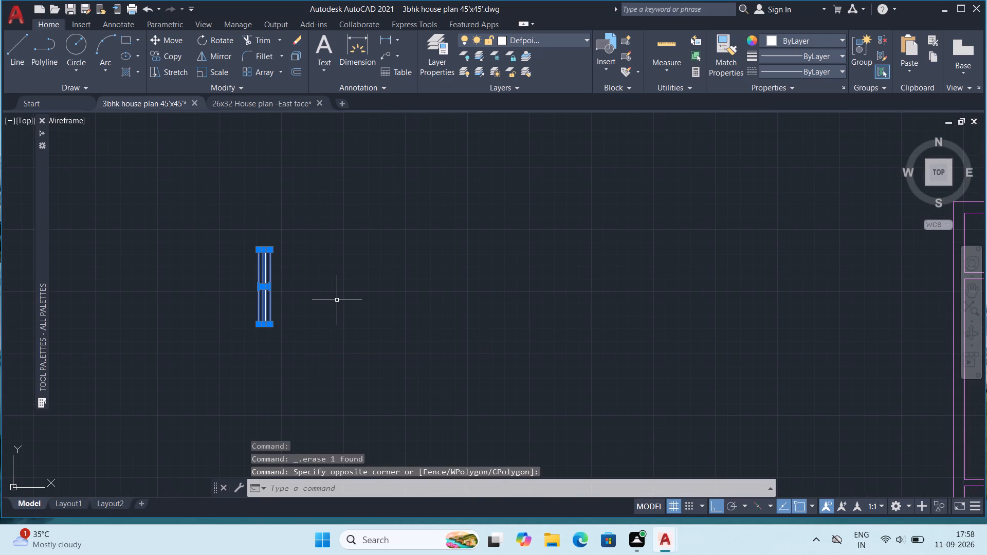
key(ctrl+c)
key(ctrl+v)
ctrl+scroll(472, 334, down, 2)
middle_drag(706, 332, 539, 215)
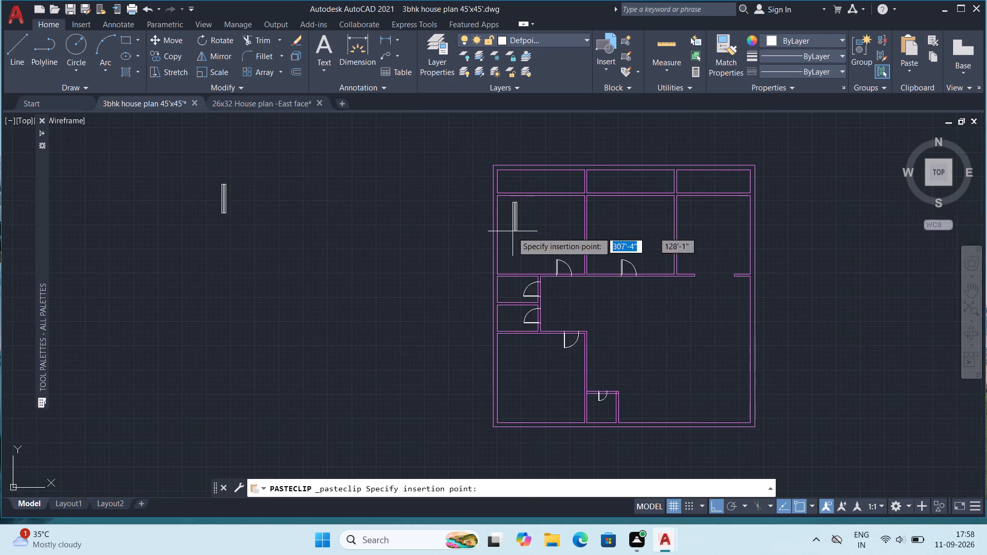
scroll(490, 252, up, 3)
middle_drag(503, 246, 495, 326)
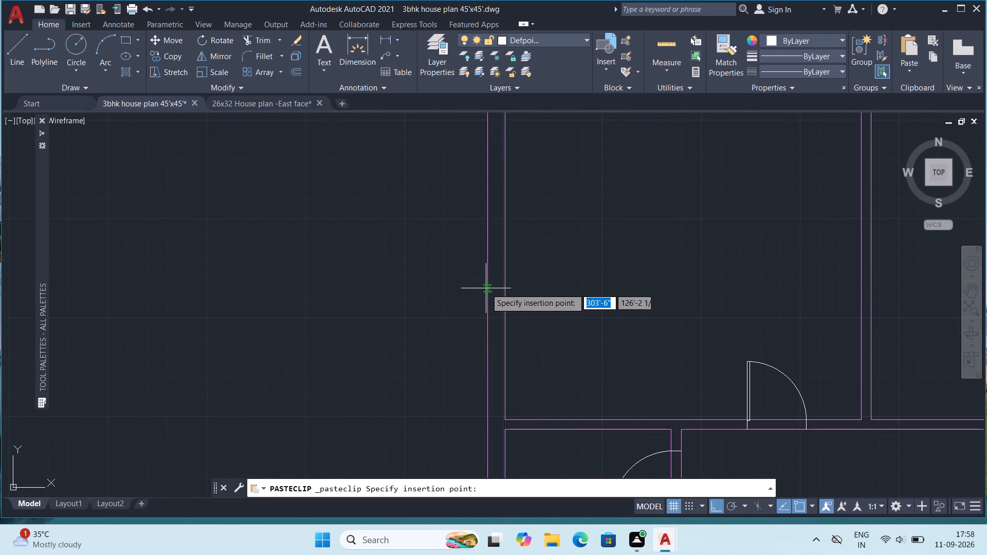
scroll(486, 274, down, 1)
middle_drag(487, 261, 483, 283)
scroll(483, 287, up, 1)
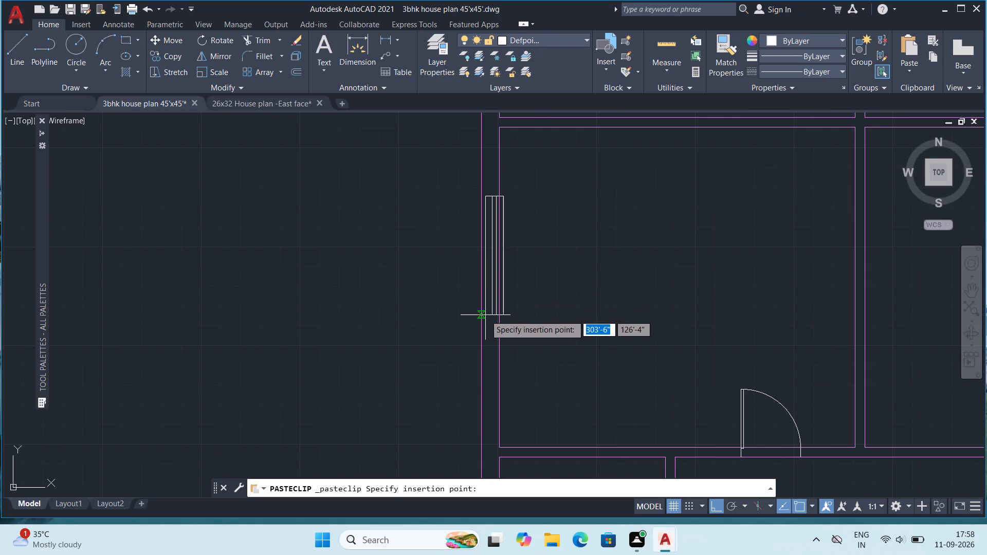
click(482, 318)
Paste another copy of the vertical window into the west outer wall of the southwest room.
scroll(513, 290, down, 3)
middle_drag(502, 355, 476, 257)
key(ctrl+c)
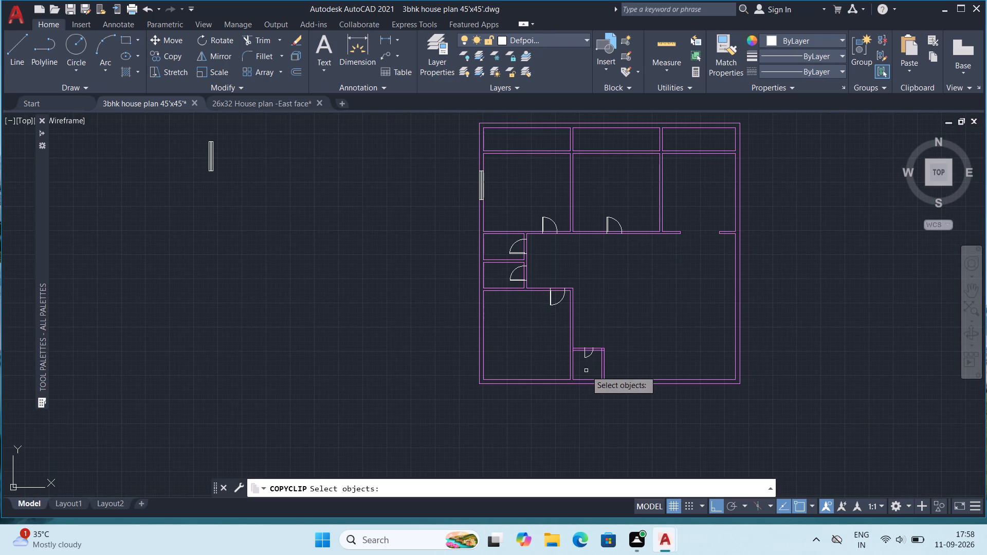
key(ctrl+v)
middle_drag(465, 350, 486, 302)
scroll(508, 284, up, 4)
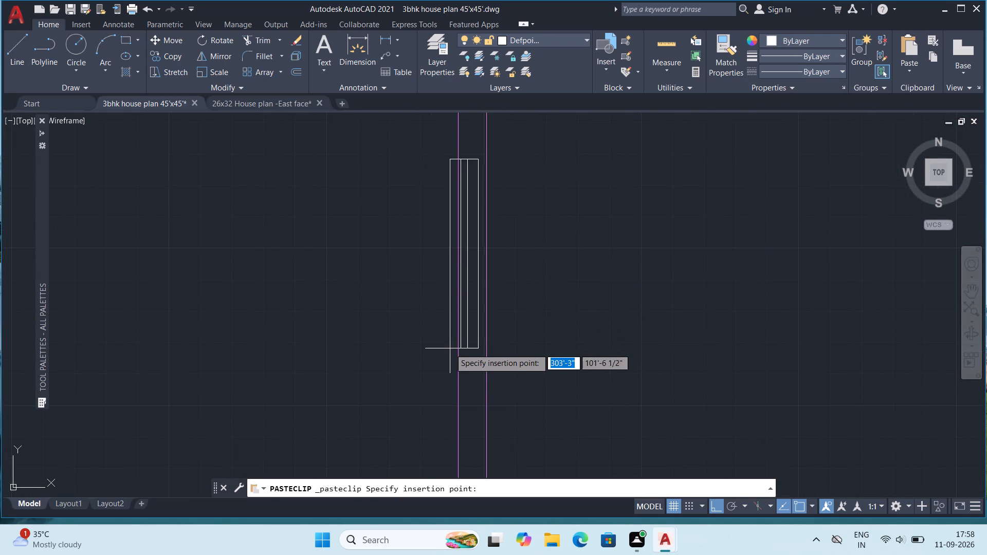
click(457, 346)
Paste a copy of the vertical window into the east outer wall of the large southeast hall.
scroll(505, 332, down, 3)
middle_drag(630, 334, 605, 341)
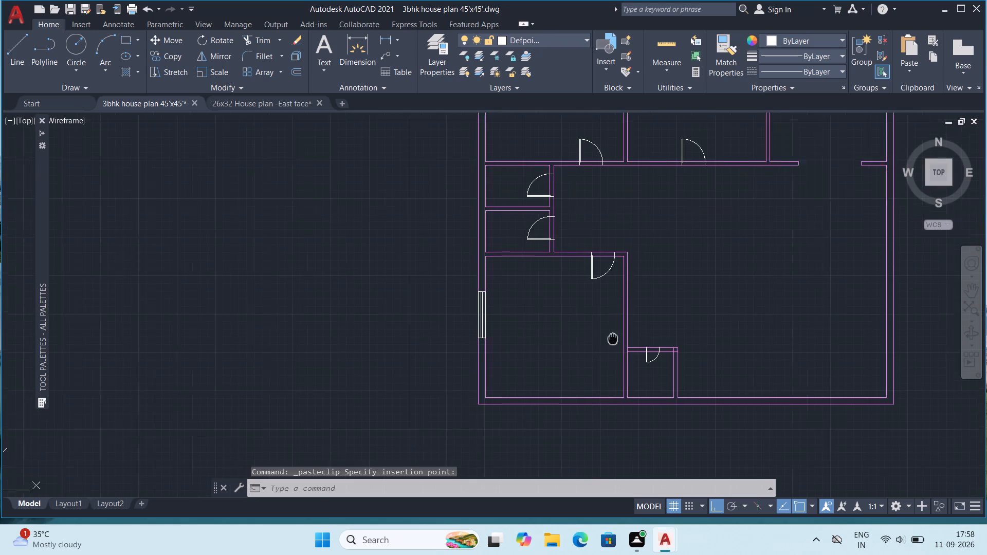
middle_drag(605, 341, 482, 375)
scroll(576, 335, down, 1)
key(ctrl+v)
scroll(713, 353, up, 2)
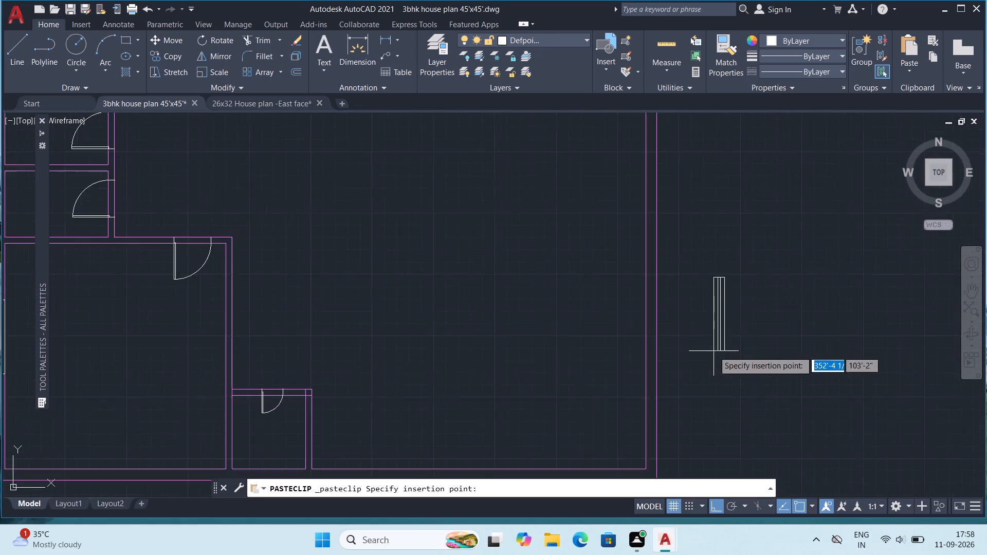
scroll(714, 350, up, 2)
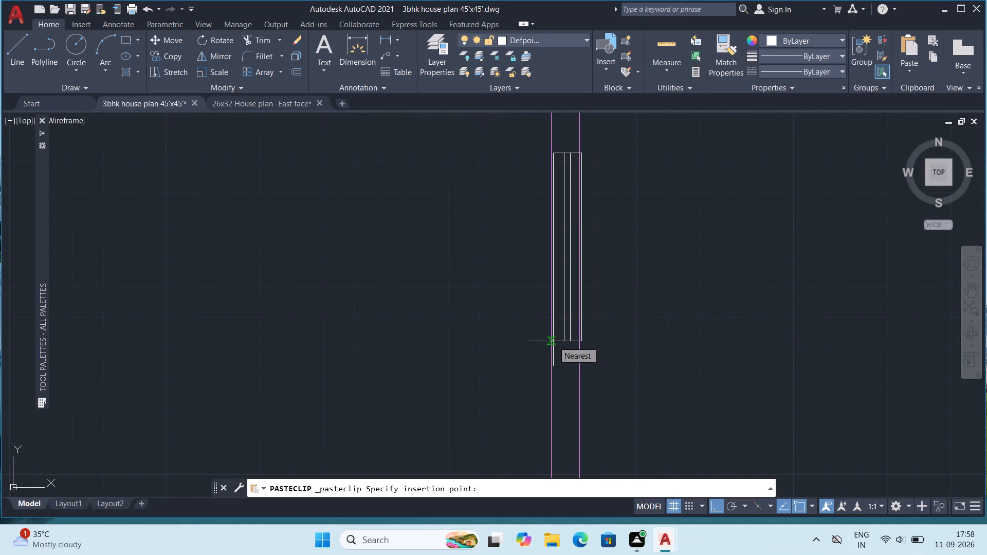
click(552, 341)
Paste a copy of the vertical window into the east outer wall of the large northeast room.
scroll(573, 333, down, 3)
middle_drag(644, 264, 643, 392)
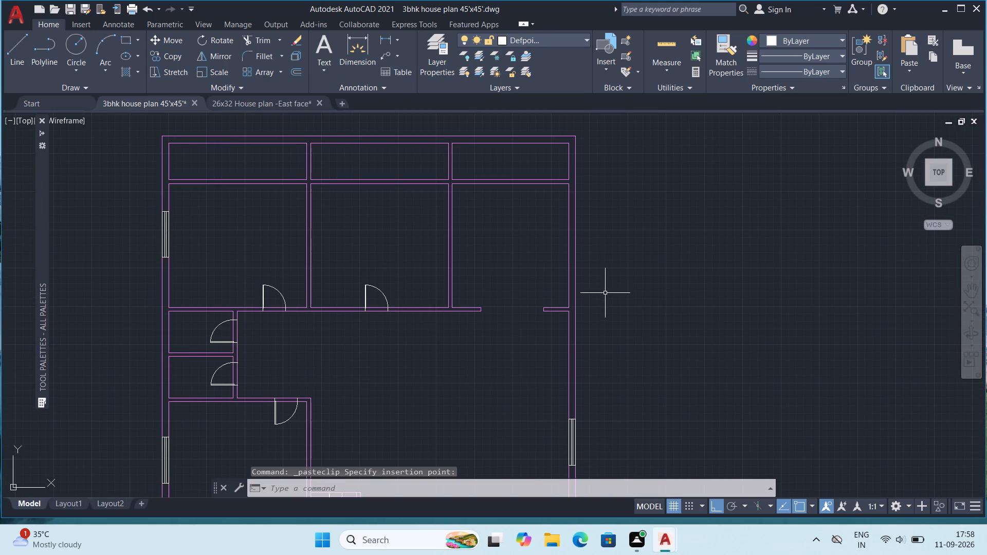
key(ctrl+v)
scroll(565, 265, up, 3)
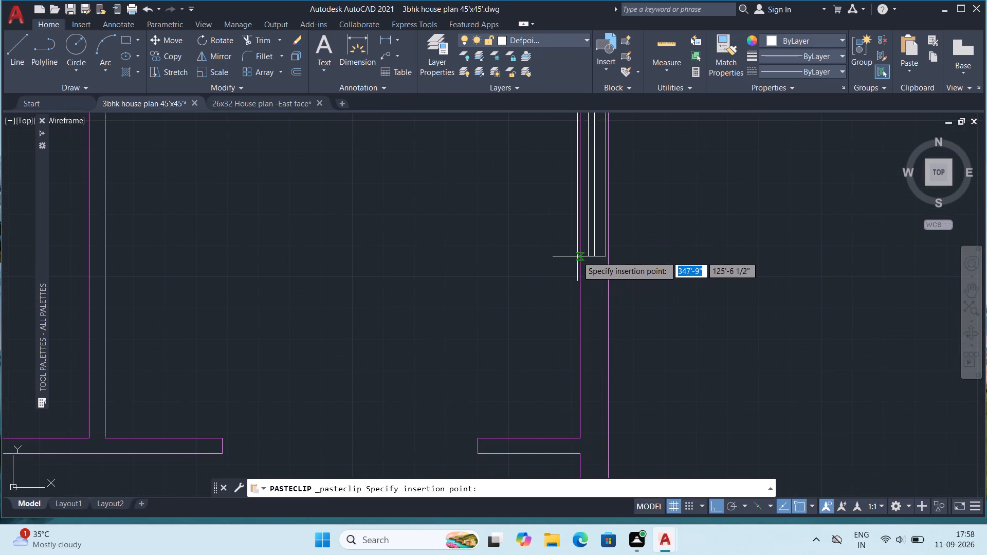
click(581, 265)
Rotate the spare window symbol west of the plan 90 degrees about its lower corner so it lies horizontally.
scroll(582, 264, down, 4)
middle_drag(598, 239, 617, 287)
middle_drag(464, 269, 466, 265)
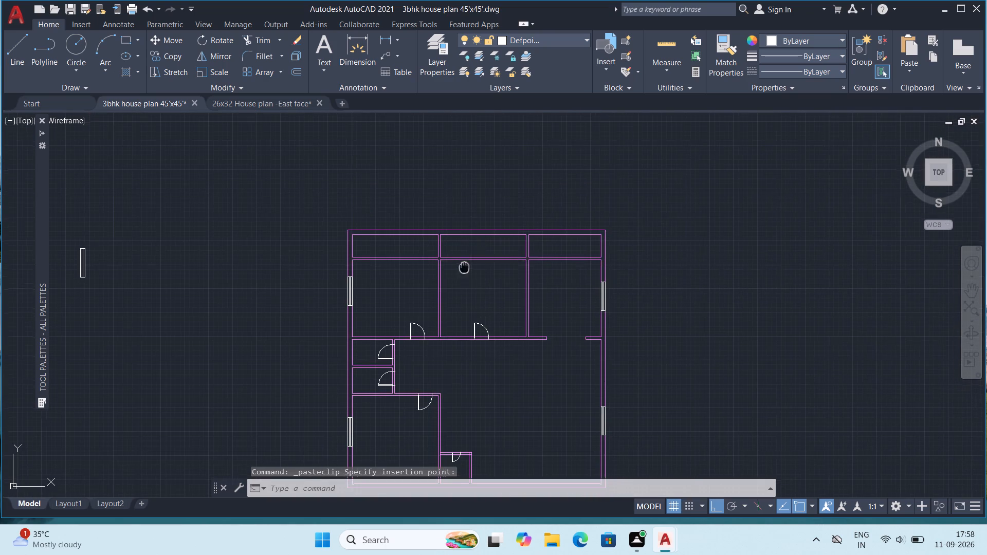
middle_drag(466, 265, 536, 236)
middle_drag(543, 345, 535, 308)
middle_drag(380, 229, 403, 176)
scroll(474, 366, up, 2)
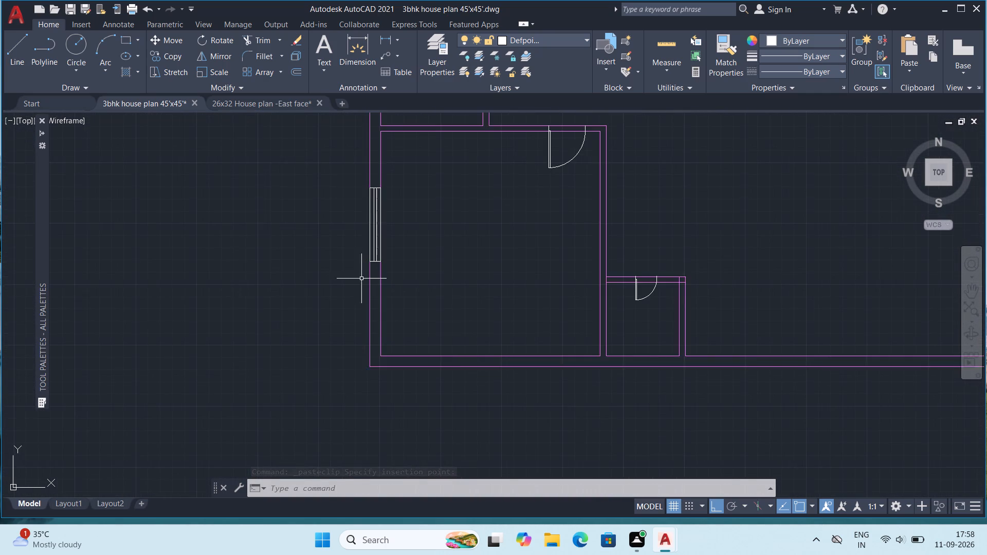
scroll(277, 270, down, 2)
middle_drag(206, 220, 342, 302)
middle_drag(310, 248, 321, 287)
click(175, 168)
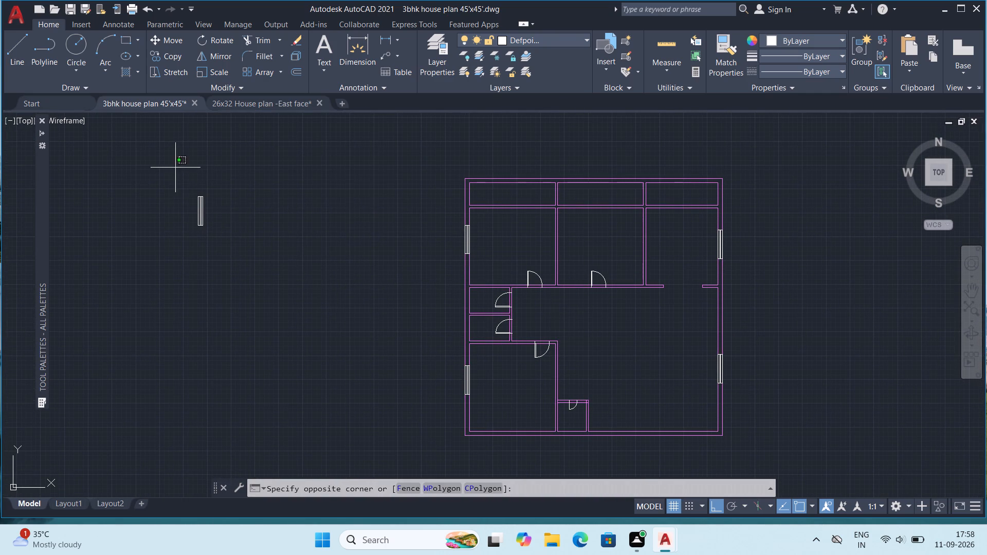
click(226, 267)
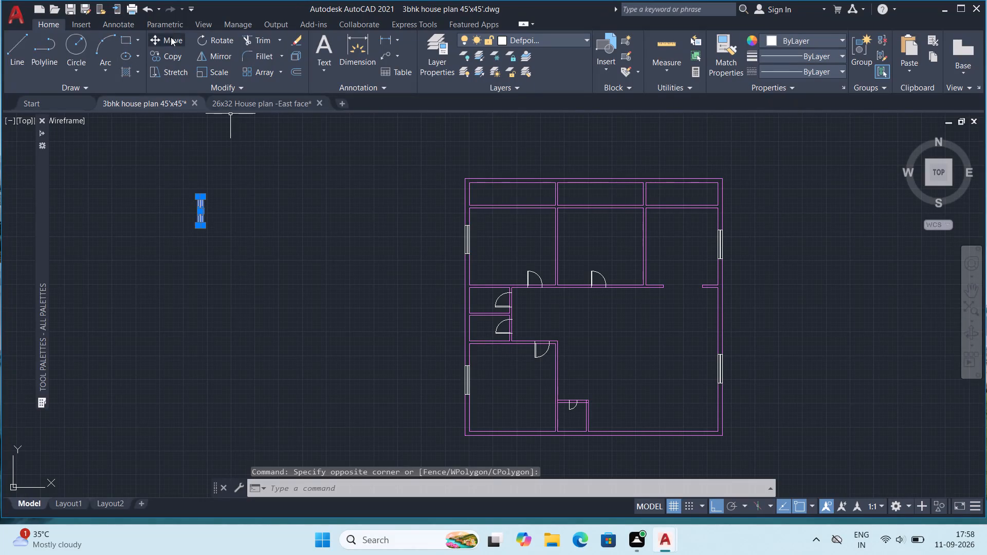
click(202, 41)
scroll(202, 230, up, 2)
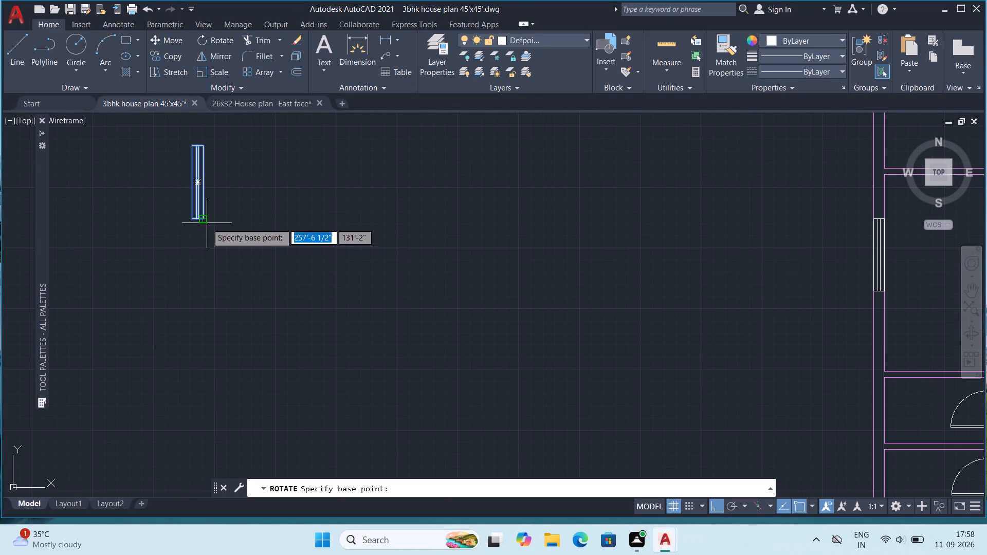
click(207, 223)
click(224, 144)
Copy the horizontal window symbol into the south outer wall of the southwest room.
scroll(147, 209, down, 2)
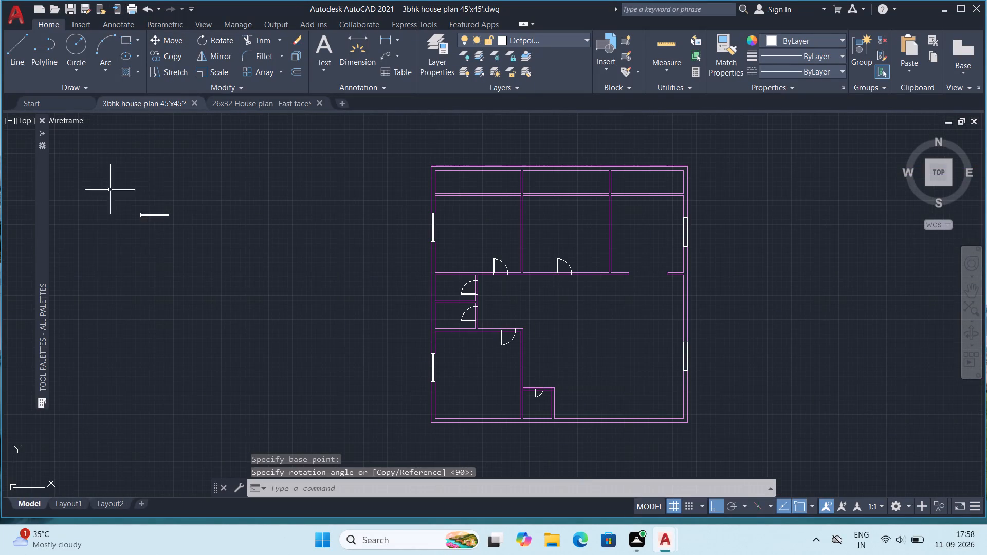
click(119, 192)
click(217, 267)
key(ctrl+c)
key(ctrl+v)
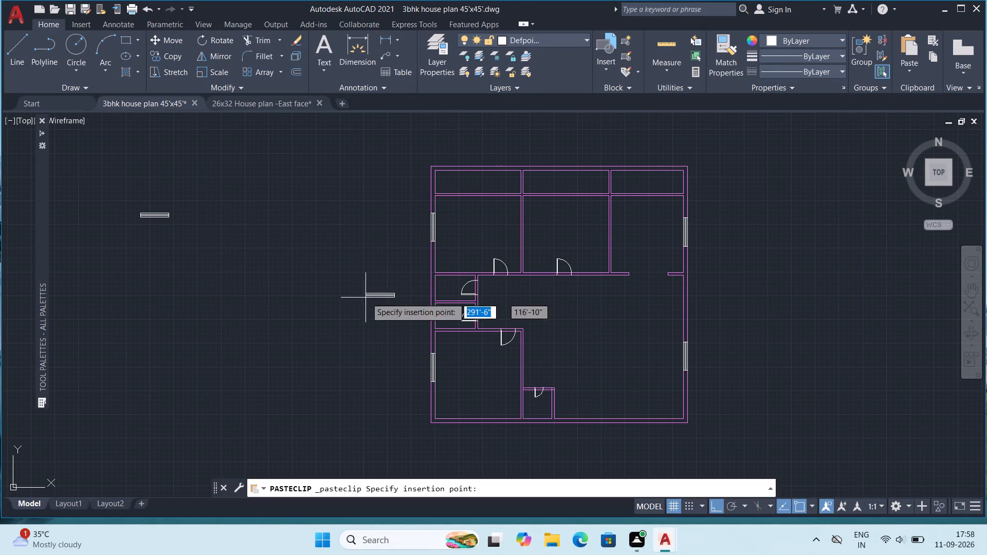
middle_drag(539, 448, 521, 337)
scroll(477, 297, up, 3)
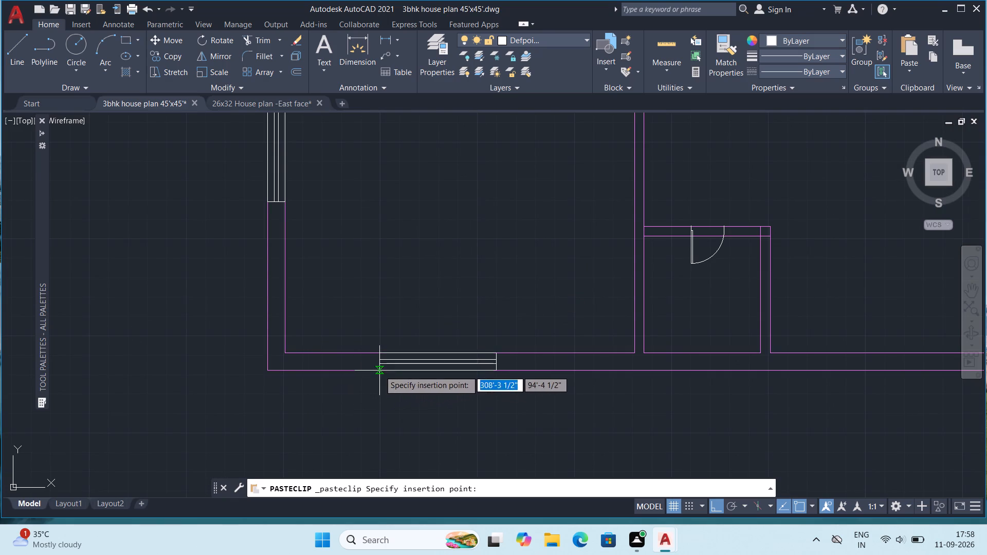
click(379, 369)
Delete the spare horizontal window symbol in the empty space west of the plan.
scroll(535, 317, down, 3)
middle_drag(535, 262, 520, 322)
middle_drag(441, 242, 362, 275)
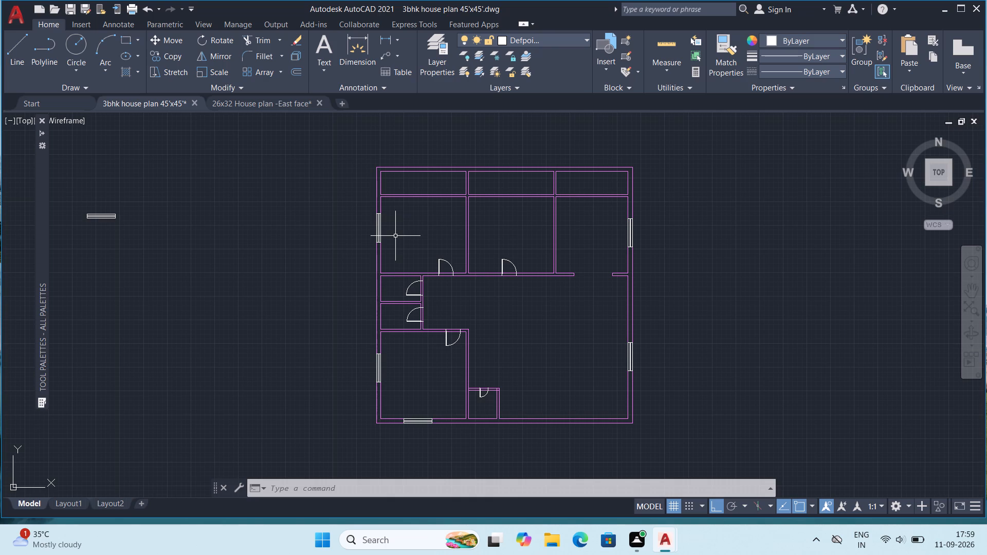
middle_drag(185, 233, 300, 230)
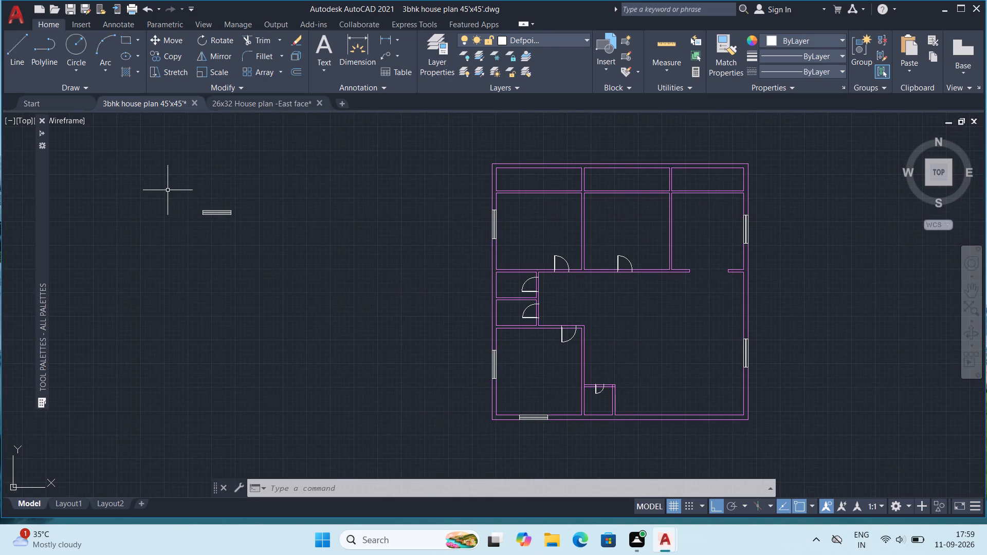
click(129, 195)
click(307, 282)
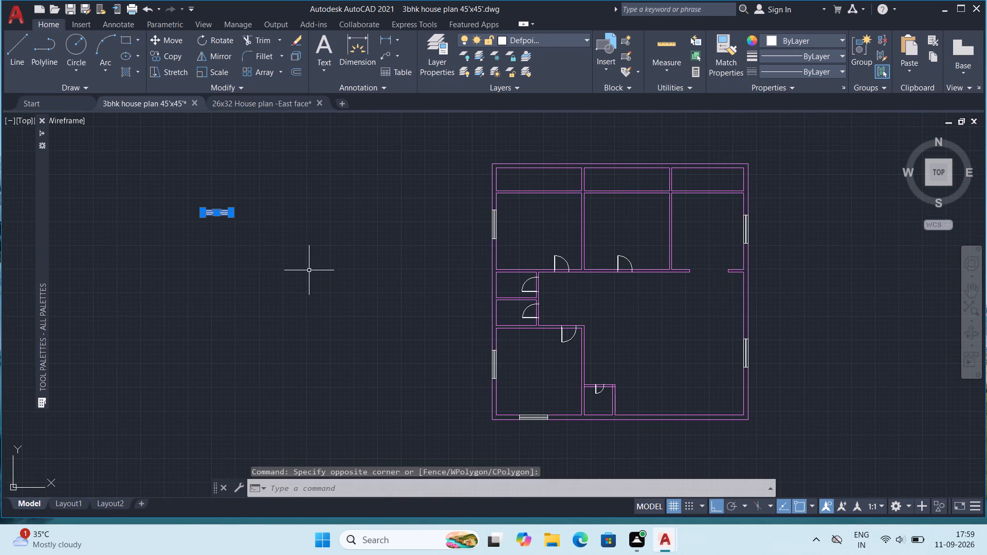
key(BackSpace)
key(Delete)
Draw a rectangle 5" wide and 7' high in the empty space west of the plan.
middle_drag(671, 308, 593, 299)
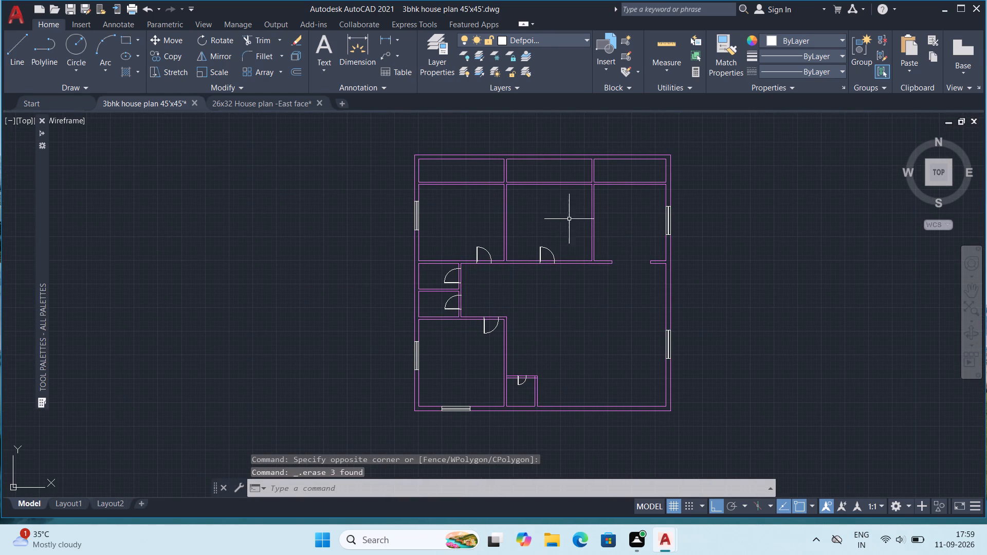
middle_drag(486, 202, 509, 225)
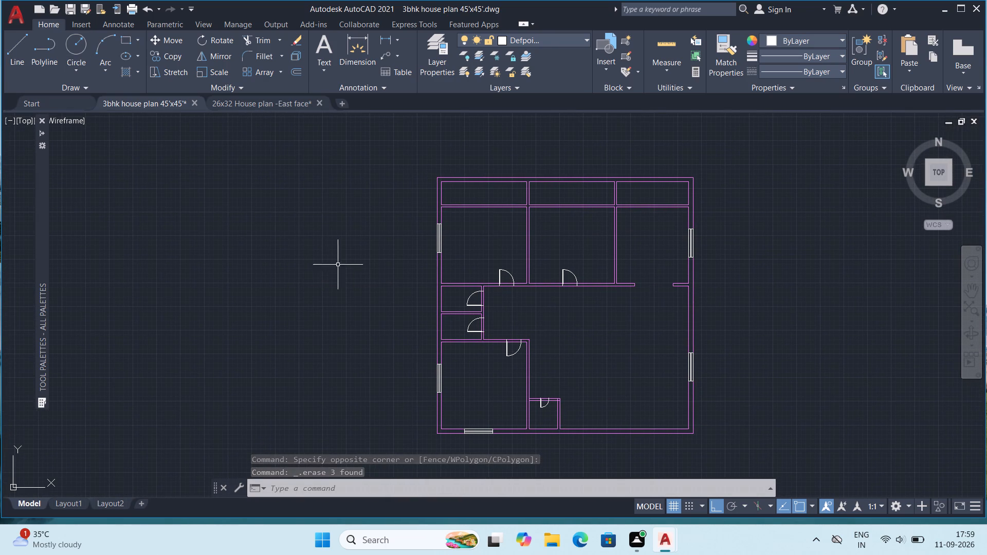
middle_drag(618, 213, 591, 197)
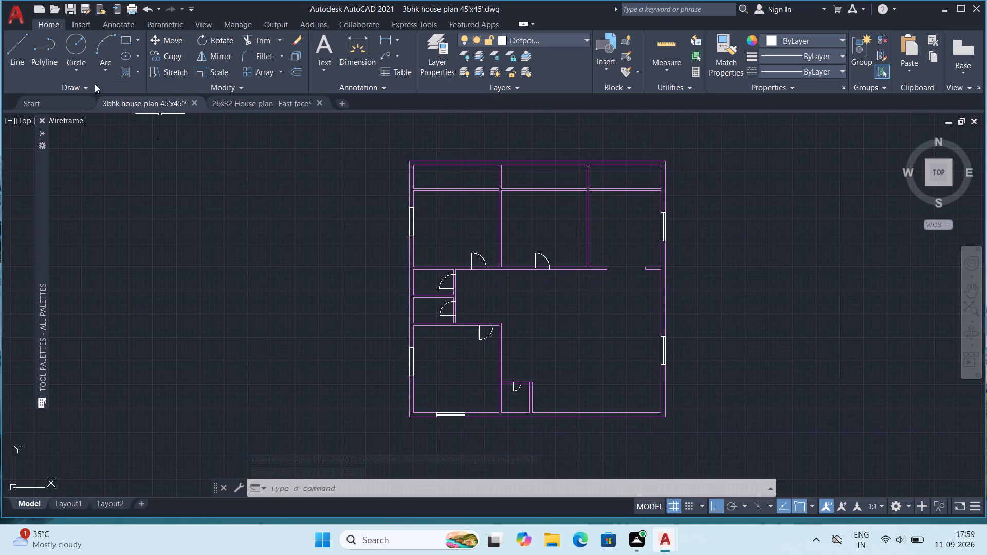
click(133, 38)
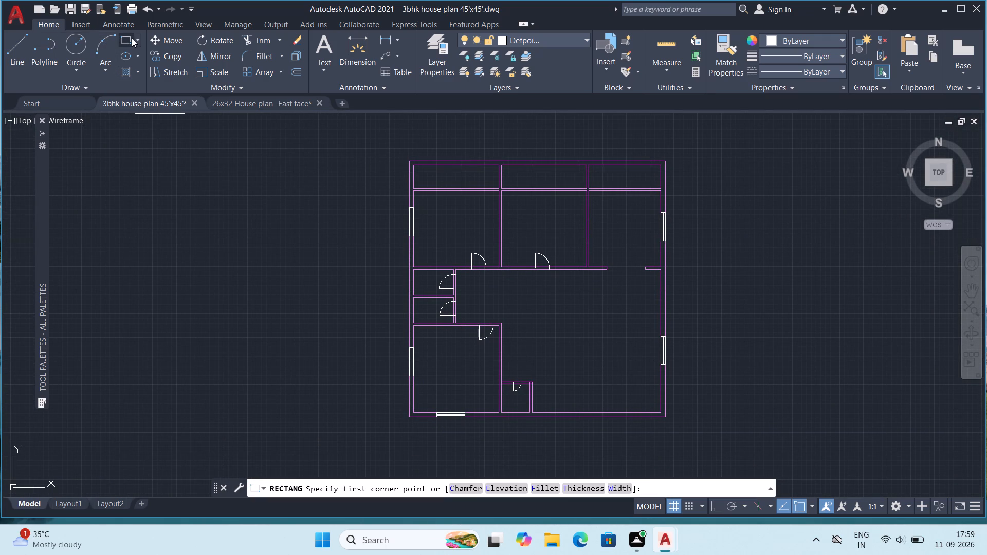
click(125, 39)
click(157, 202)
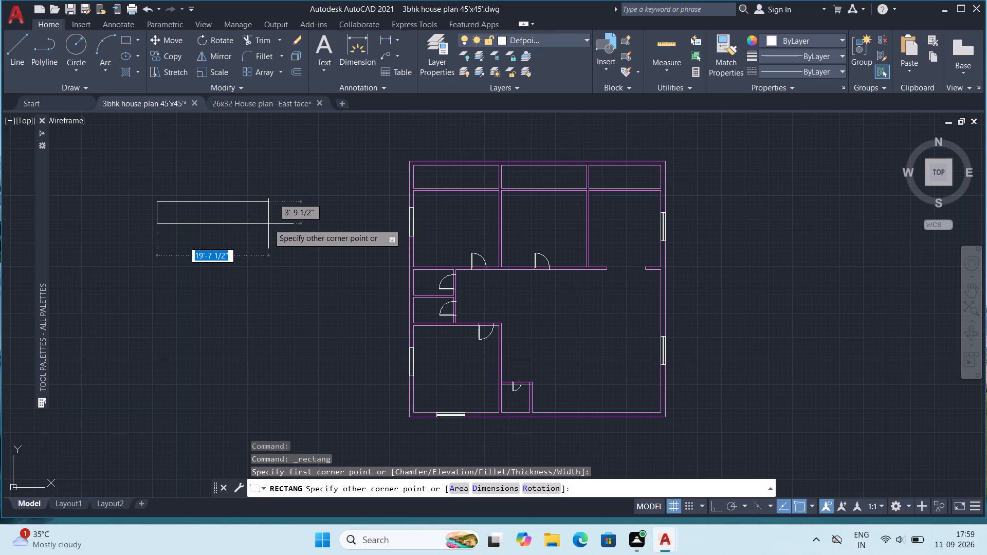
middle_drag(253, 220, 279, 232)
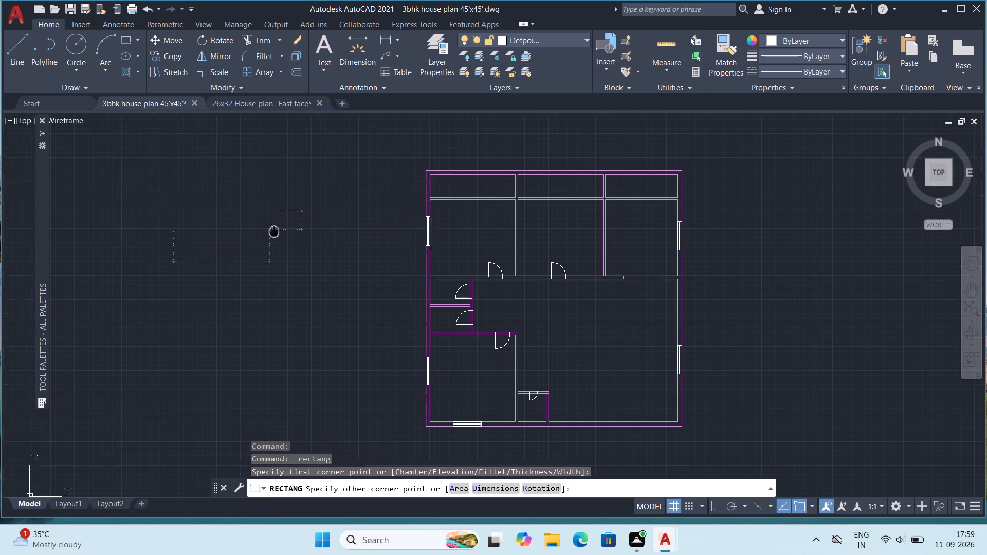
middle_drag(279, 232, 320, 240)
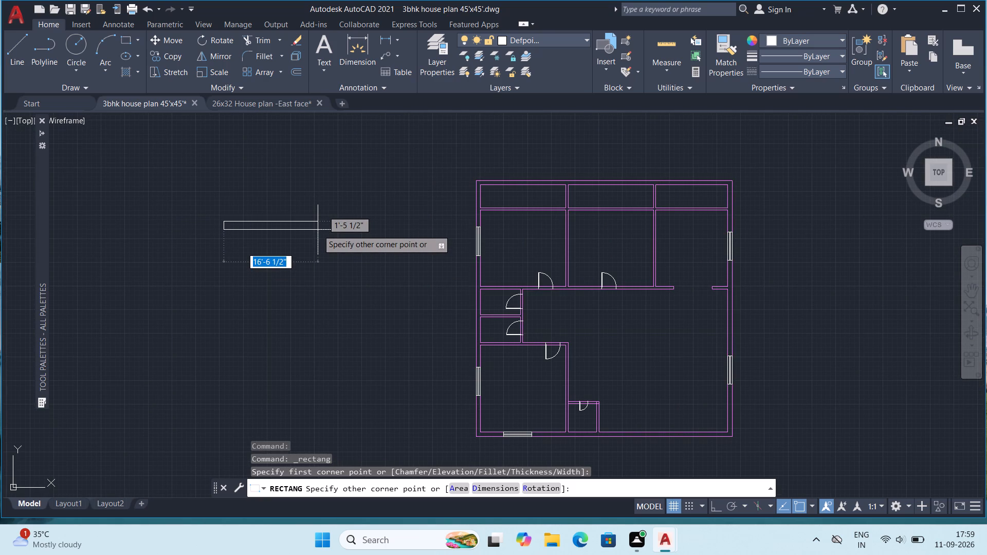
text(5")
key(Tab)
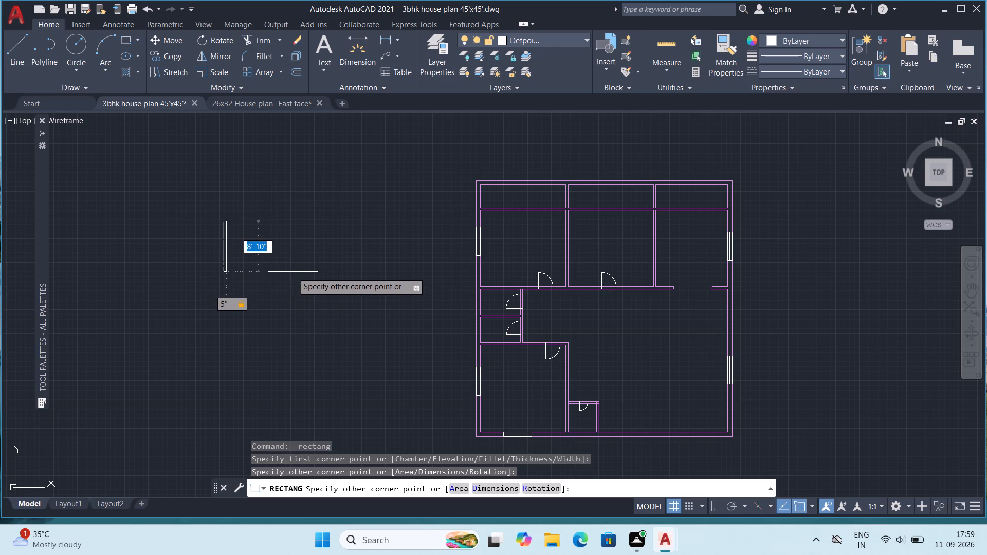
text(7')
key(Return)
Rotate the 5" by 7' rectangle west of the plan 90 degrees about its lower corner so it lies horizontally.
scroll(242, 218, up, 2)
click(158, 211)
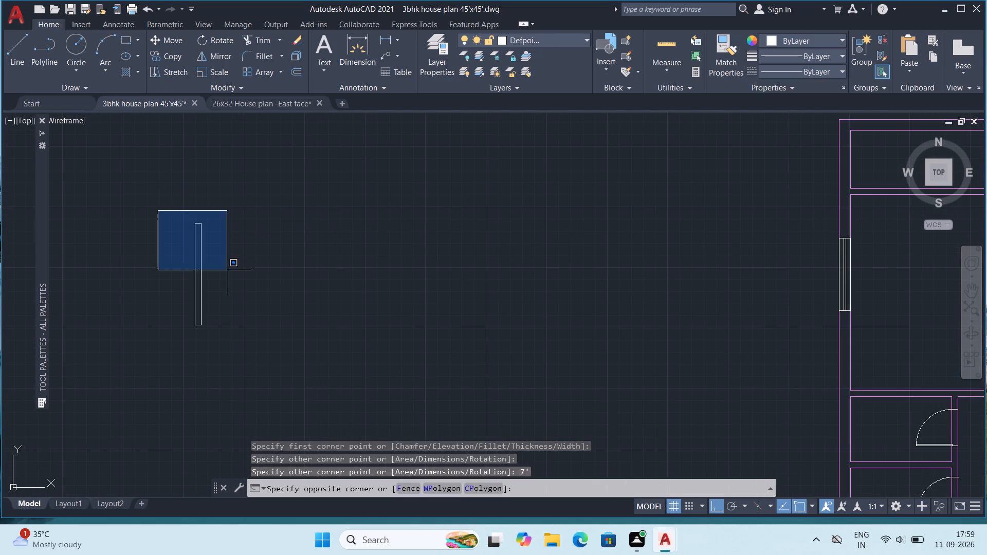
drag(247, 321, 248, 329)
click(181, 199)
click(214, 361)
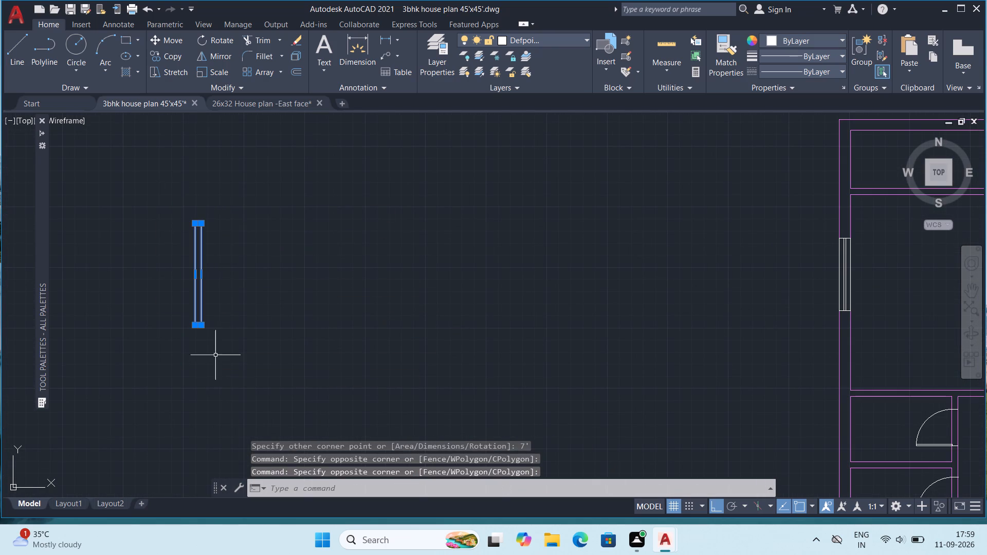
click(215, 35)
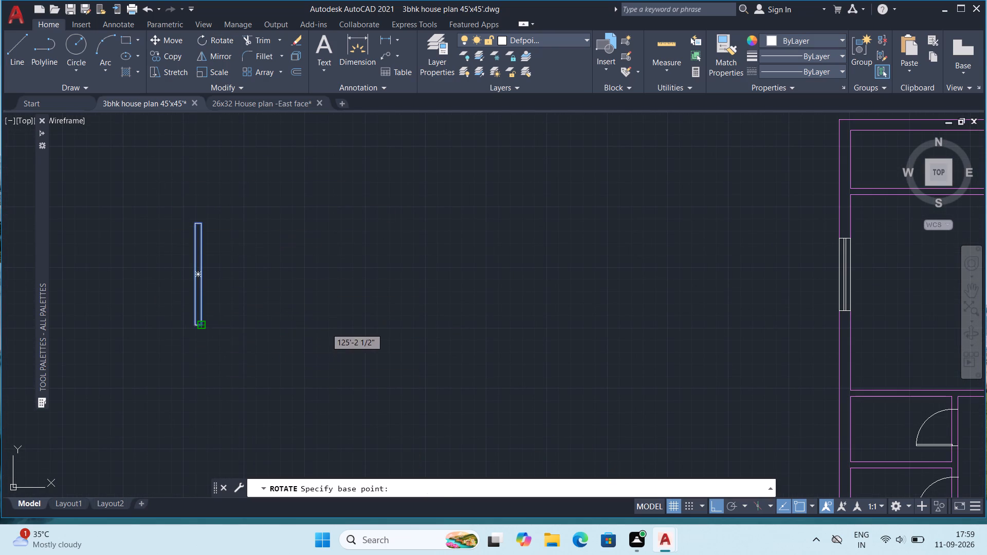
click(202, 328)
click(259, 218)
Copy the horizontal 7' rectangle into the partition between the northwest room and the narrow space north of it.
scroll(204, 332, down, 2)
click(112, 302)
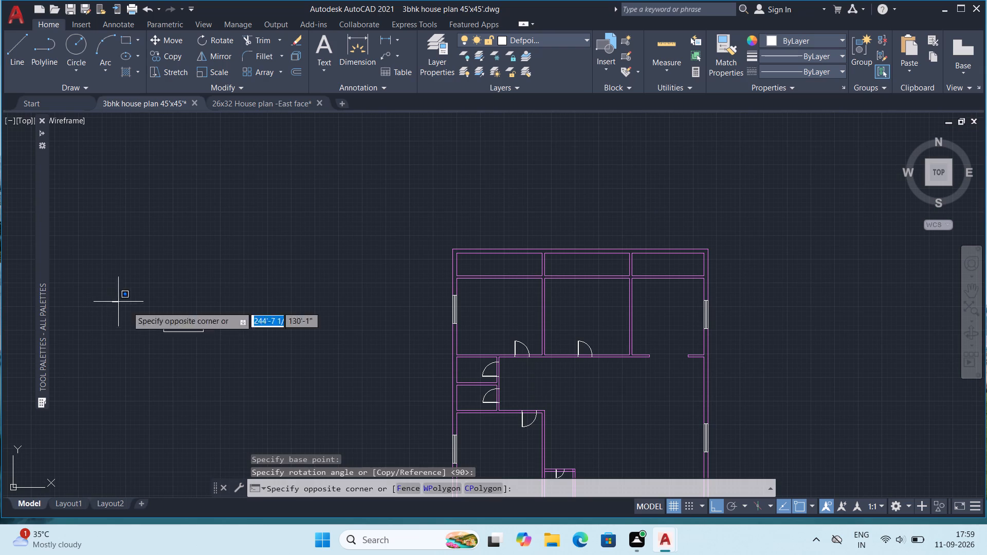
click(265, 347)
key(ctrl+c)
key(ctrl+v)
scroll(478, 299, up, 3)
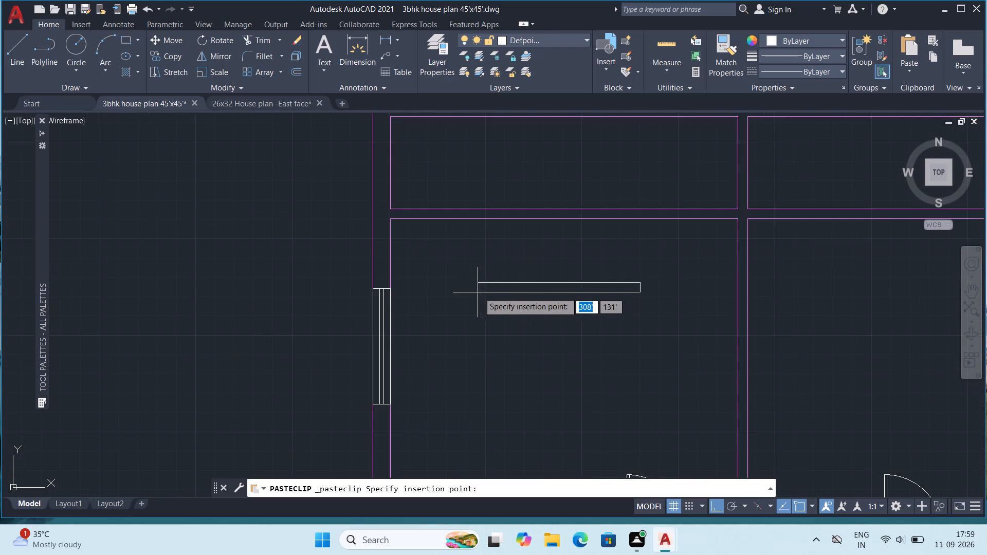
middle_drag(502, 260, 496, 320)
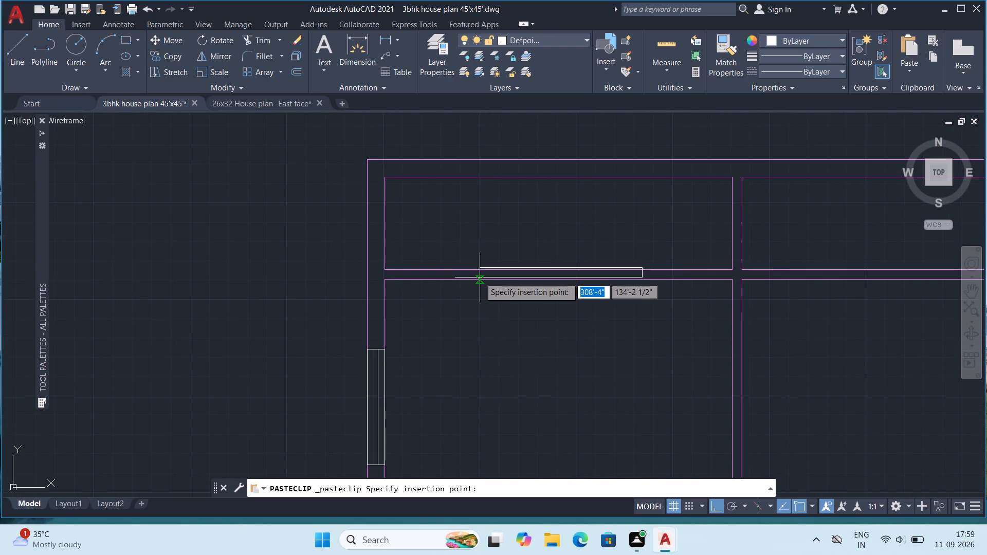
click(479, 280)
Place another copy of the 7' rectangle in the partition along the north side of the middle room.
scroll(582, 284, down, 2)
middle_drag(678, 313, 634, 310)
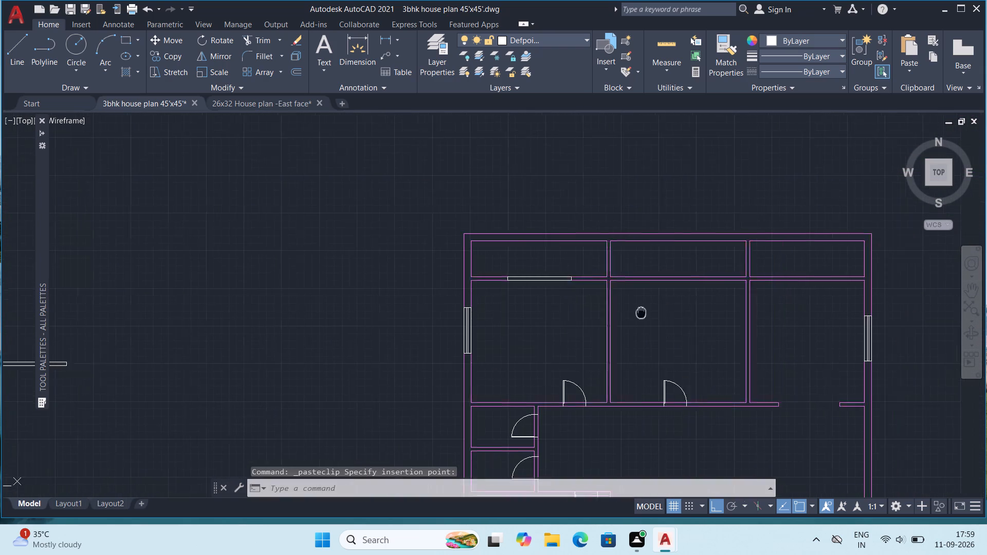
middle_drag(634, 310, 591, 303)
key(ctrl+v)
scroll(646, 272, up, 2)
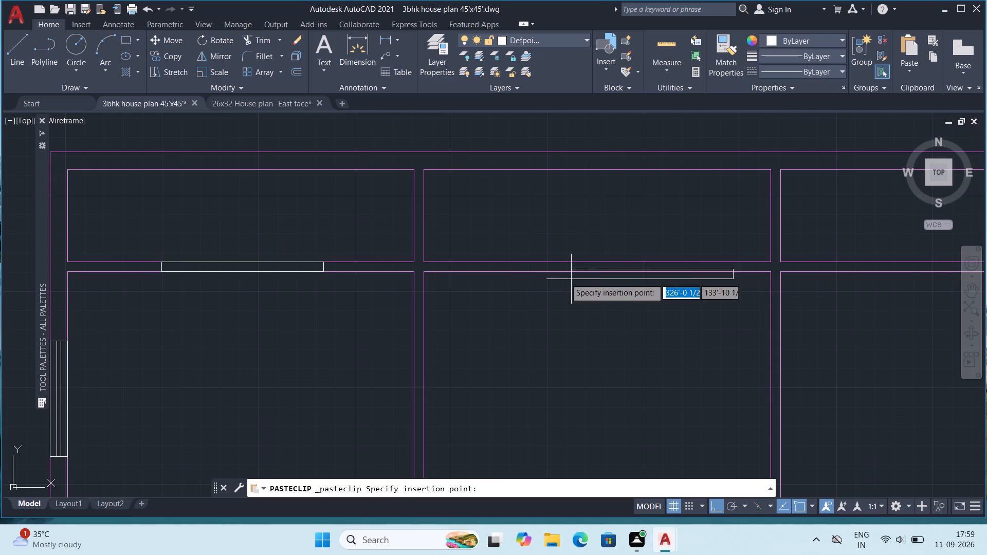
click(533, 272)
Place a third copy of the 7' rectangle in the partition along the north side of the northeast room.
scroll(631, 291, down, 2)
middle_drag(736, 301, 661, 313)
key(ctrl+v)
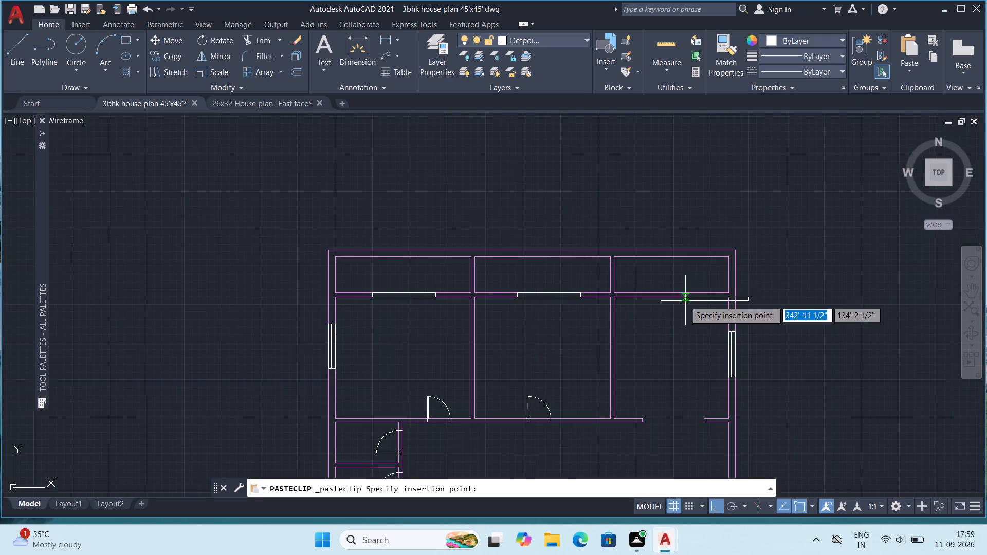
scroll(683, 302, up, 2)
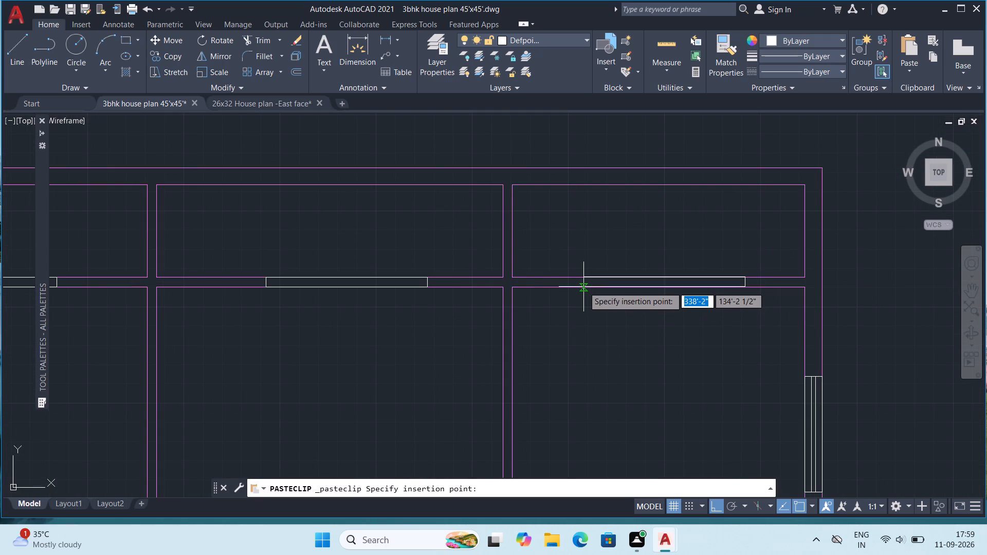
click(583, 287)
Delete the spare horizontal 7' rectangle in the empty space west of the plan.
scroll(583, 287, up, 1)
scroll(586, 287, down, 2)
middle_drag(607, 362, 633, 268)
scroll(620, 270, down, 2)
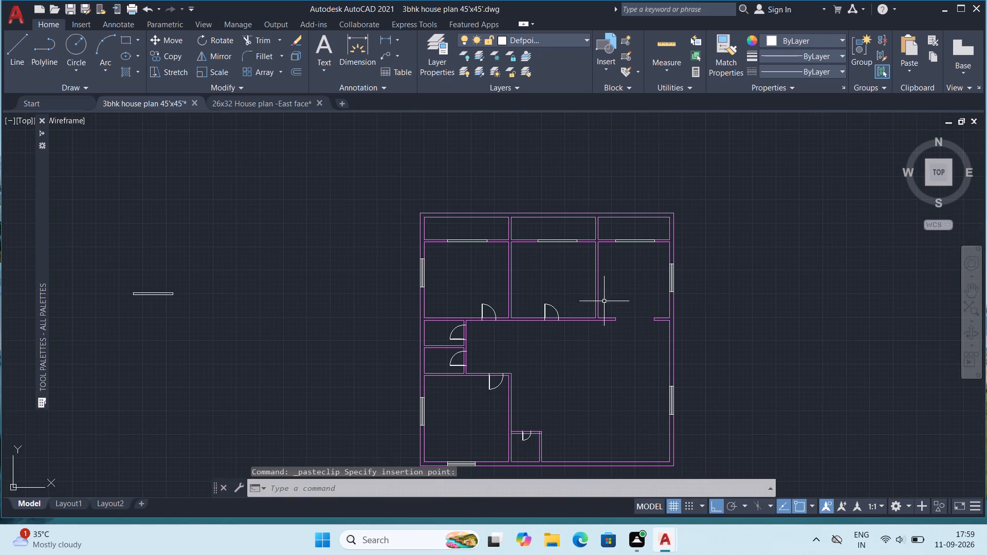
middle_drag(585, 375, 564, 335)
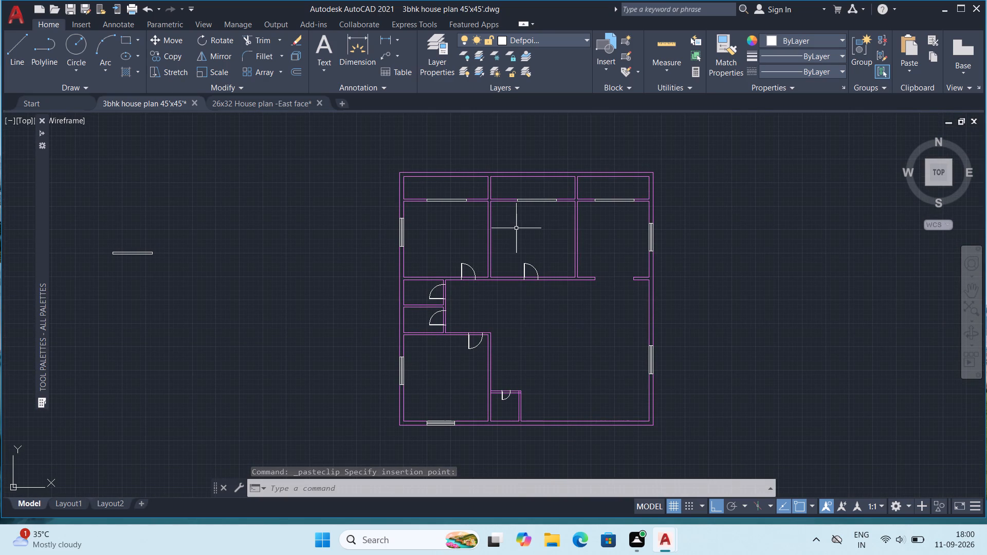
middle_drag(555, 195, 570, 213)
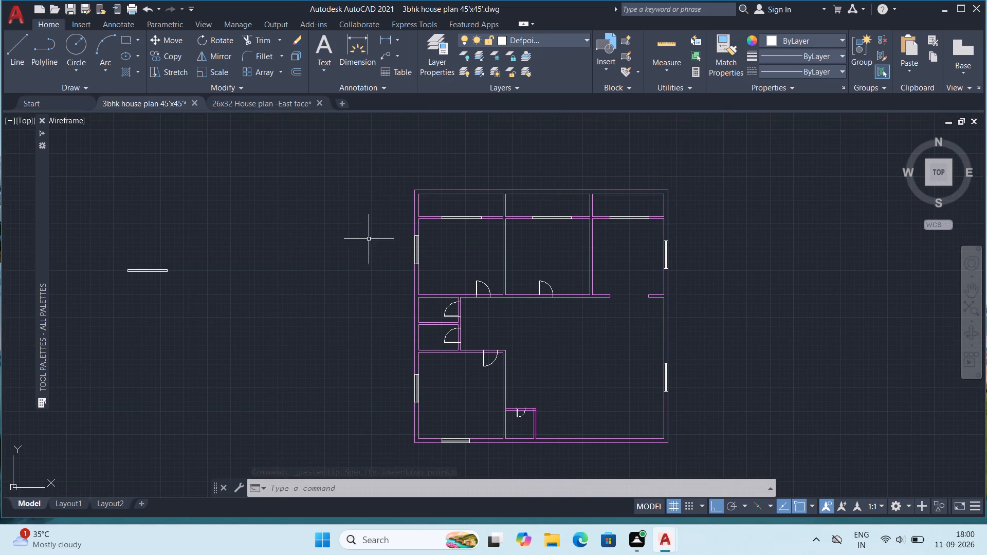
middle_drag(283, 237, 330, 228)
click(142, 224)
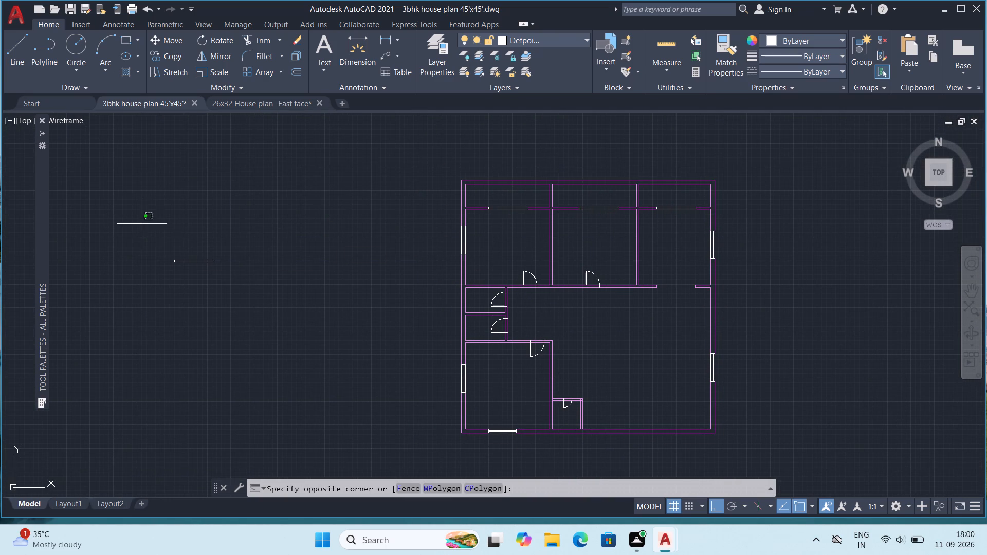
click(300, 312)
key(Delete)
Draw a rectangle 9" wide and 2' high in the empty space west of the plan.
middle_drag(655, 293, 576, 270)
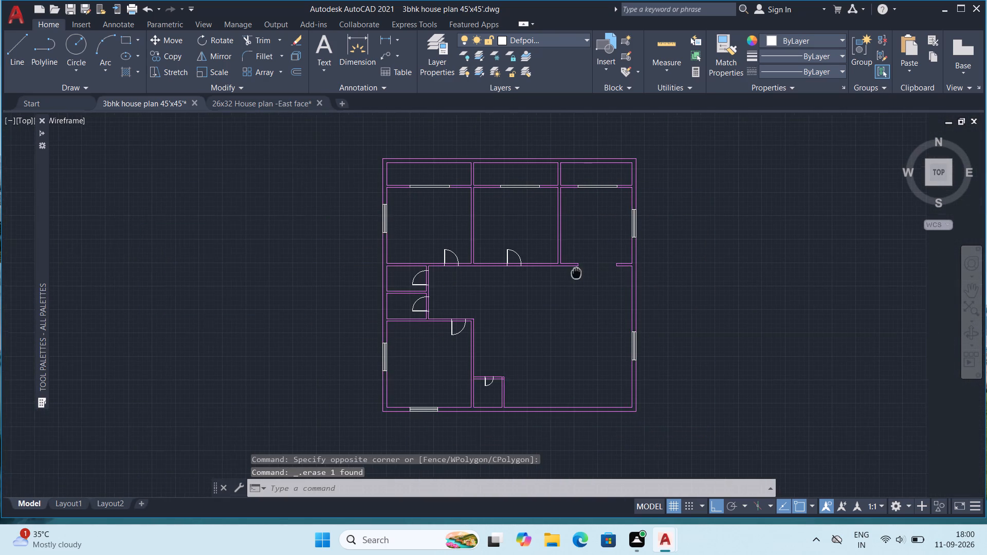
middle_drag(576, 270, 576, 269)
middle_drag(434, 181, 482, 193)
scroll(482, 193, up, 1)
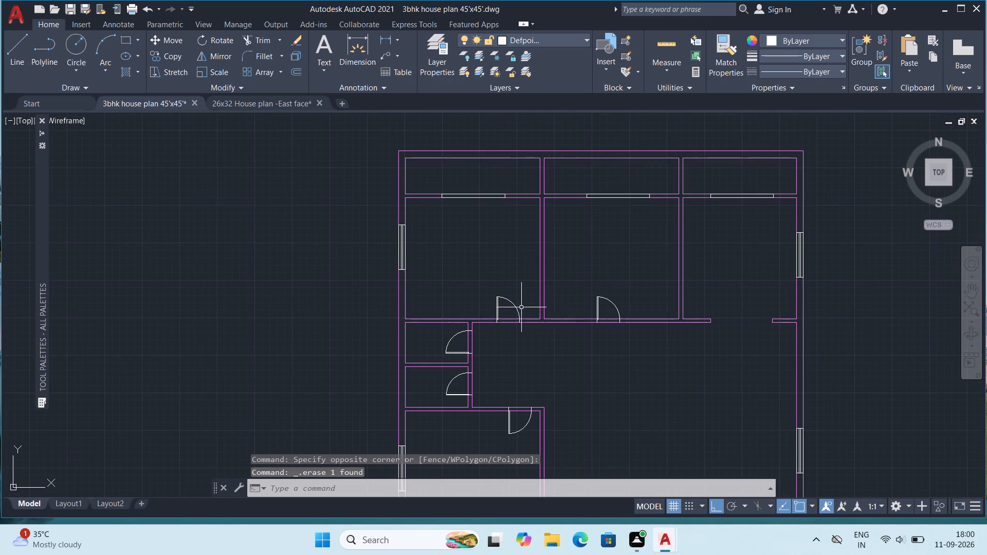
middle_drag(519, 305, 548, 276)
middle_drag(482, 266, 505, 232)
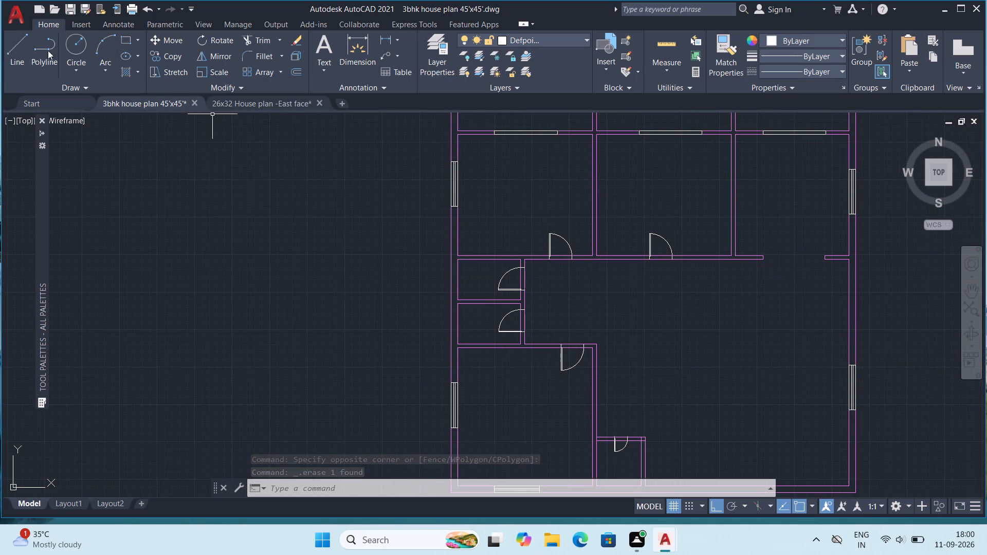
click(124, 40)
click(173, 175)
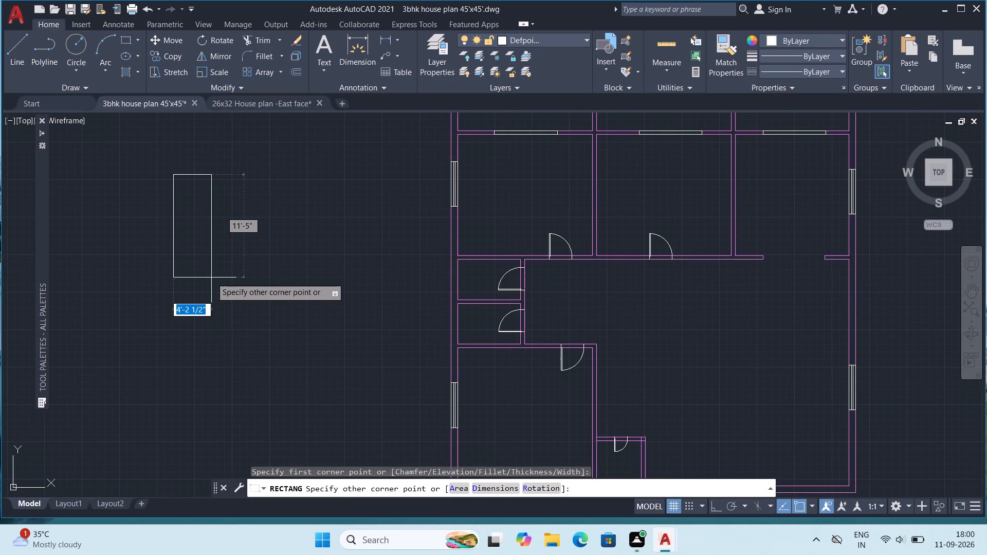
key(9)
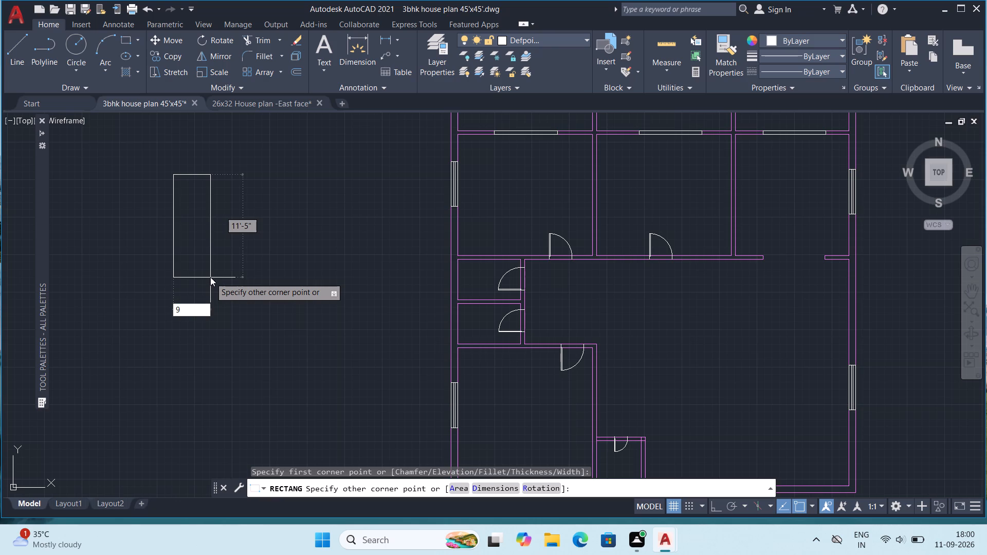
key(shift+quotedbl)
key(Tab)
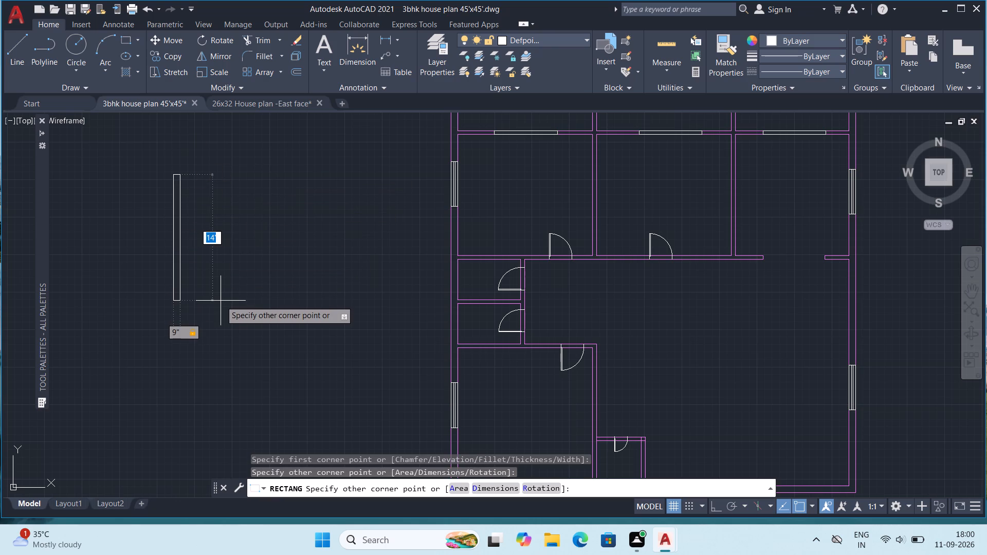
key(2)
key(apostrophe)
key(Return)
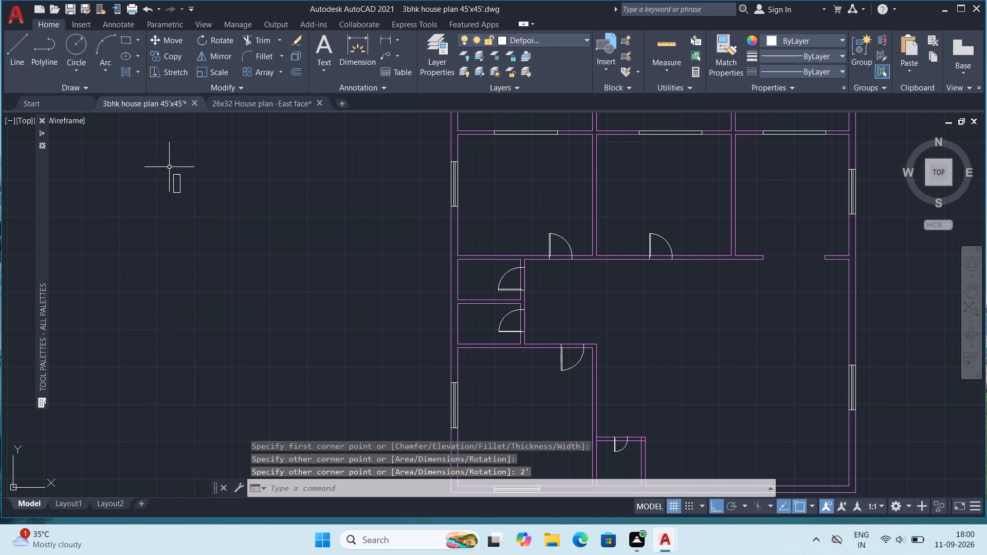
Copy the 9" by 2' rectangle into the west outer wall of the upper small room.
scroll(169, 166, up, 2)
drag(169, 166, 175, 176)
click(245, 288)
key(ctrl+c)
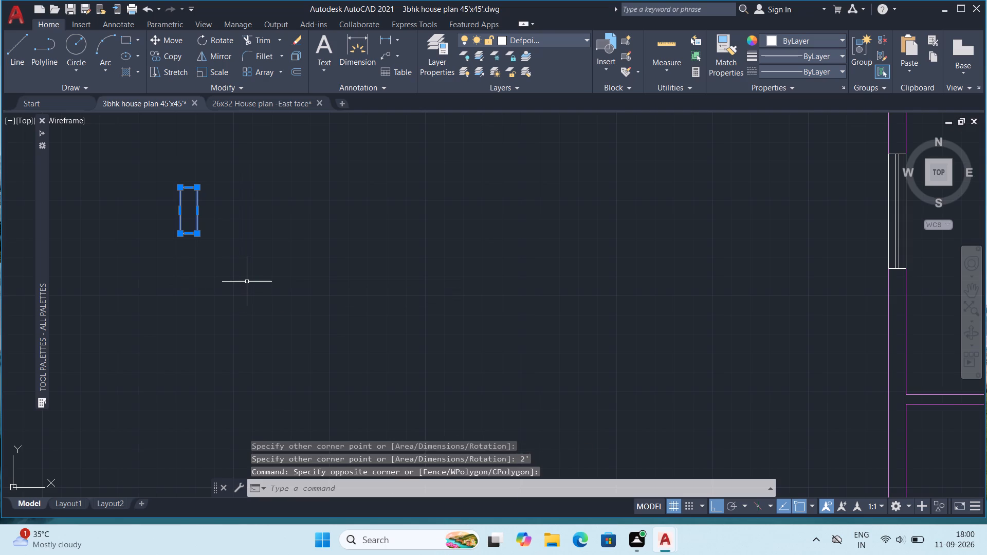
key(ctrl+v)
middle_drag(651, 341, 374, 277)
scroll(405, 229, down, 1)
scroll(562, 343, up, 2)
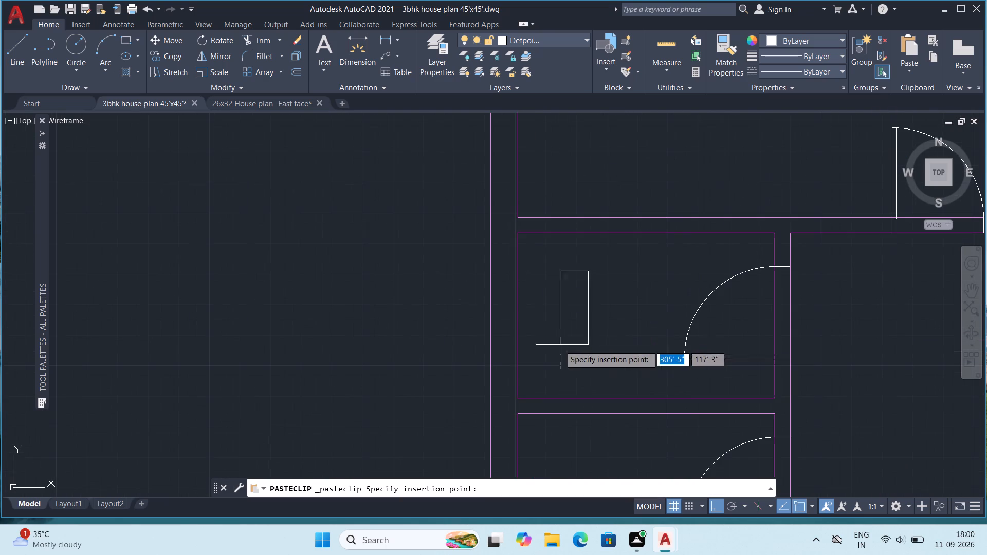
click(490, 350)
Place another copy of the 9" by 2' rectangle in the west outer wall of the lower small room.
scroll(547, 327, down, 1)
middle_drag(569, 405, 593, 301)
key(ctrl+v)
middle_drag(571, 388, 544, 331)
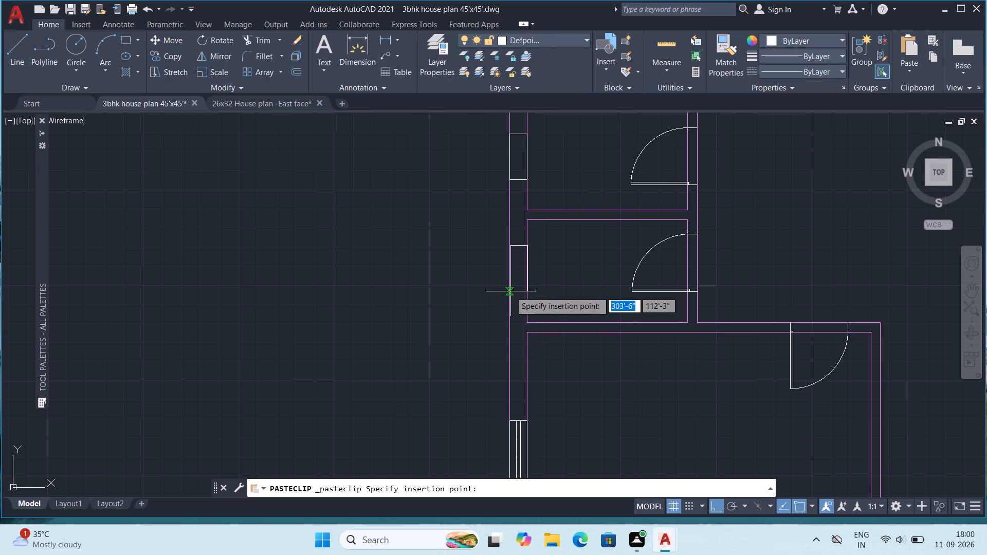
click(510, 291)
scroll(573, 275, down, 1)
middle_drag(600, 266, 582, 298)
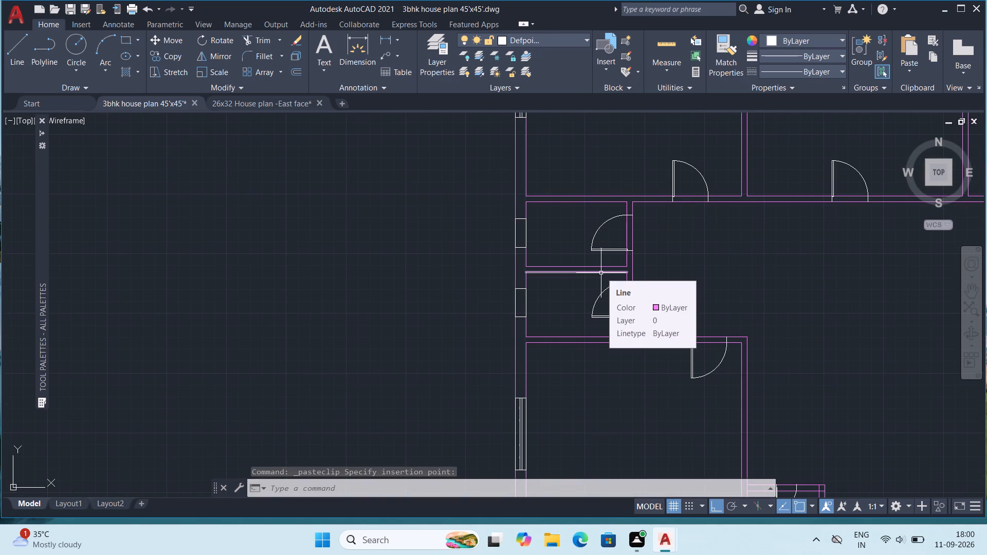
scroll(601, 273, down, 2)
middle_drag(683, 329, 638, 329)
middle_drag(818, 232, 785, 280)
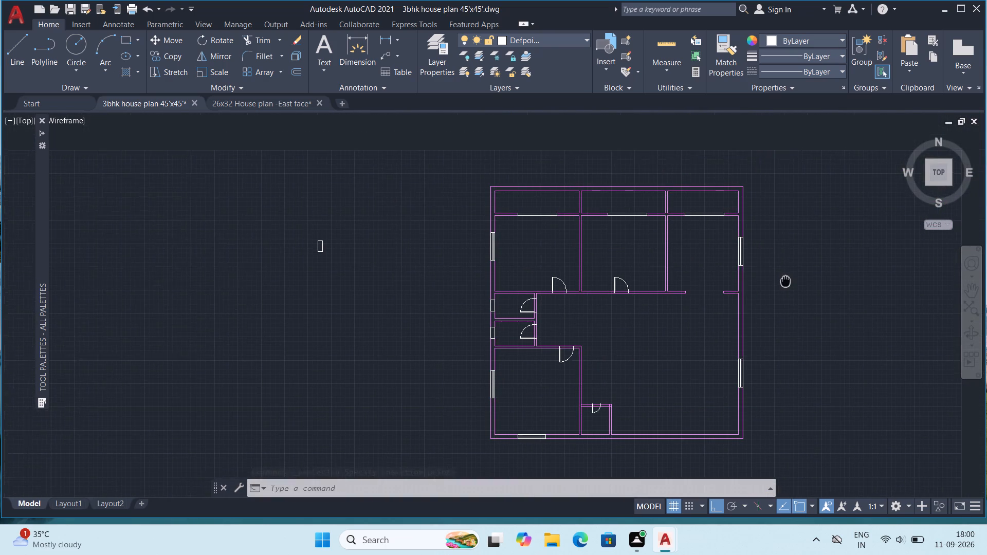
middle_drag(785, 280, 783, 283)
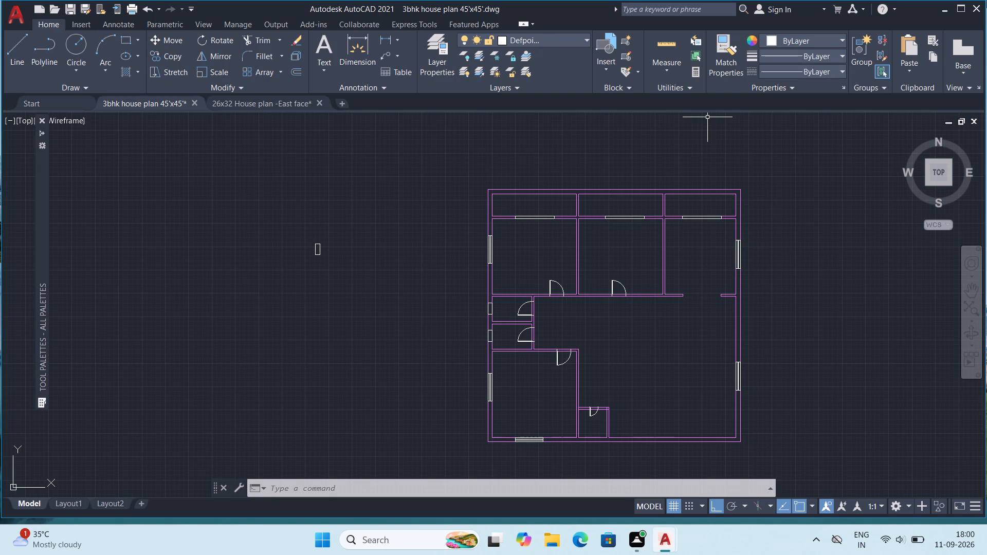
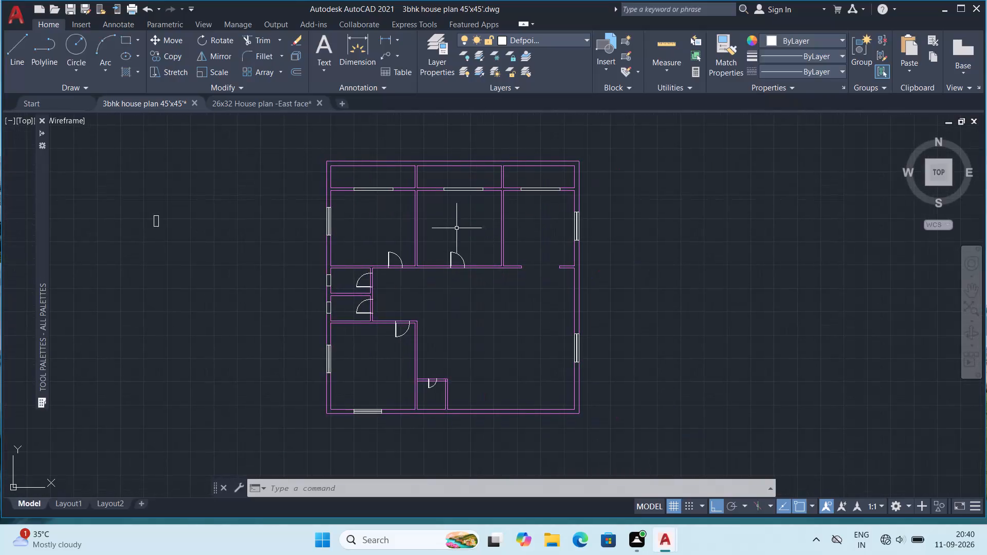
Delete the spare 9" by 2' rectangle in the empty space west of the plan.
scroll(451, 223, up, 1)
scroll(452, 213, down, 1)
middle_drag(505, 240, 498, 235)
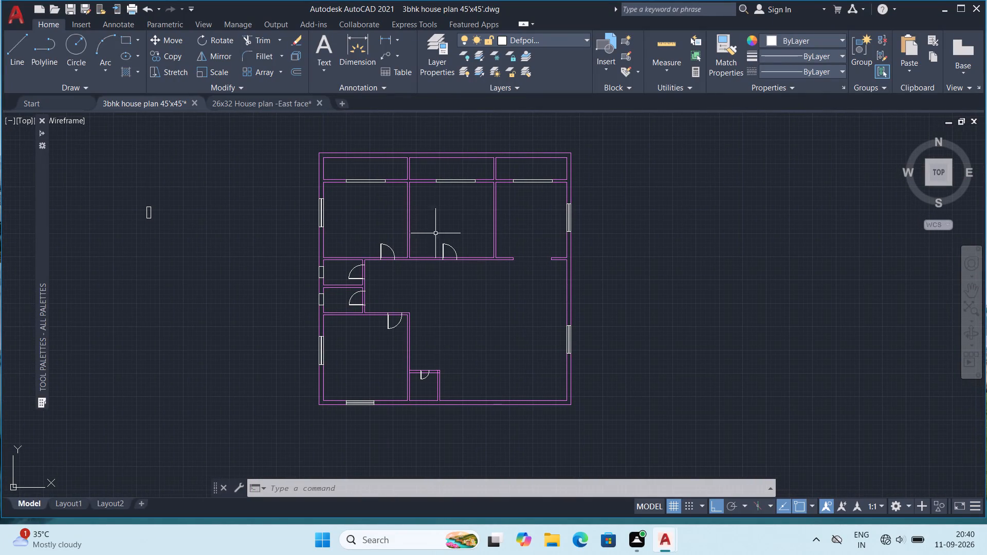
scroll(123, 203, up, 3)
scroll(149, 196, down, 2)
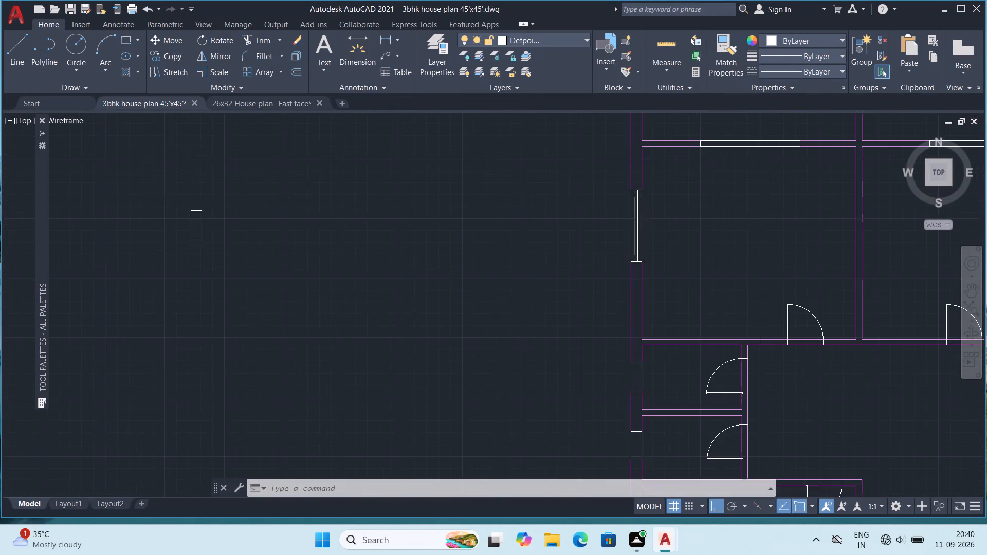
click(149, 177)
click(240, 275)
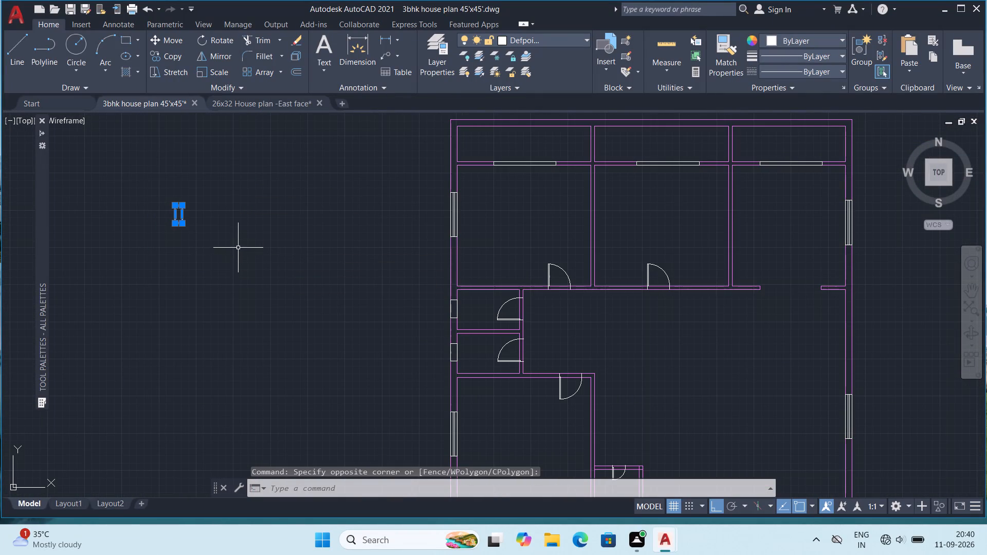
key(BackSpace)
scroll(627, 218, down, 1)
key(Delete)
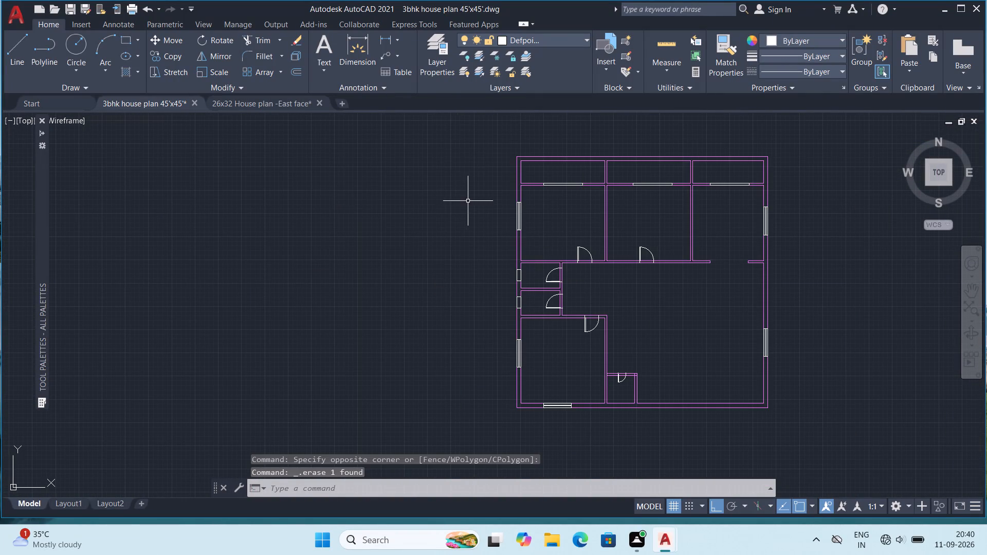
Insert the Bed - Queen block from the DesignCenter, unrotated at scale 1, in the empty space west of the plan.
scroll(468, 200, down, 2)
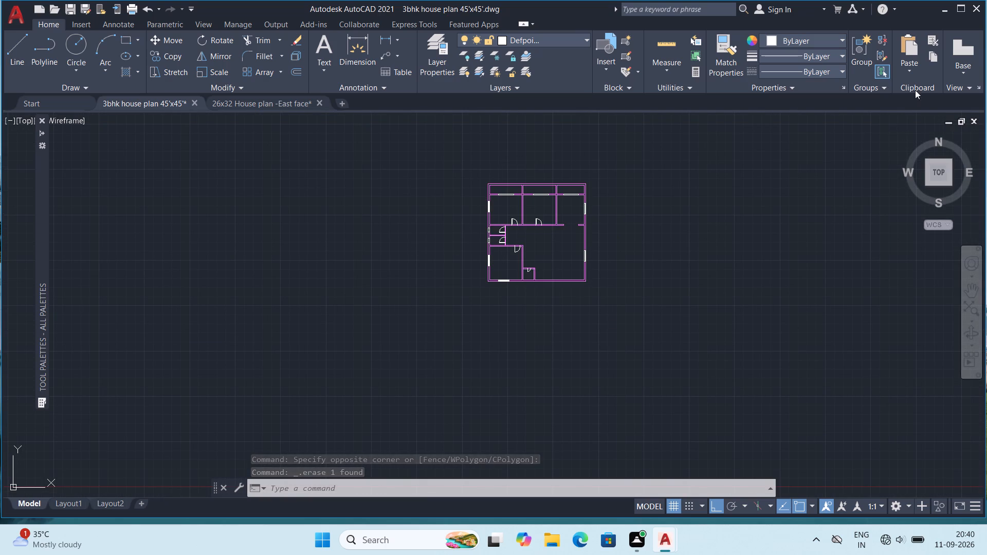
scroll(559, 181, up, 2)
middle_drag(462, 311, 547, 356)
scroll(562, 338, up, 1)
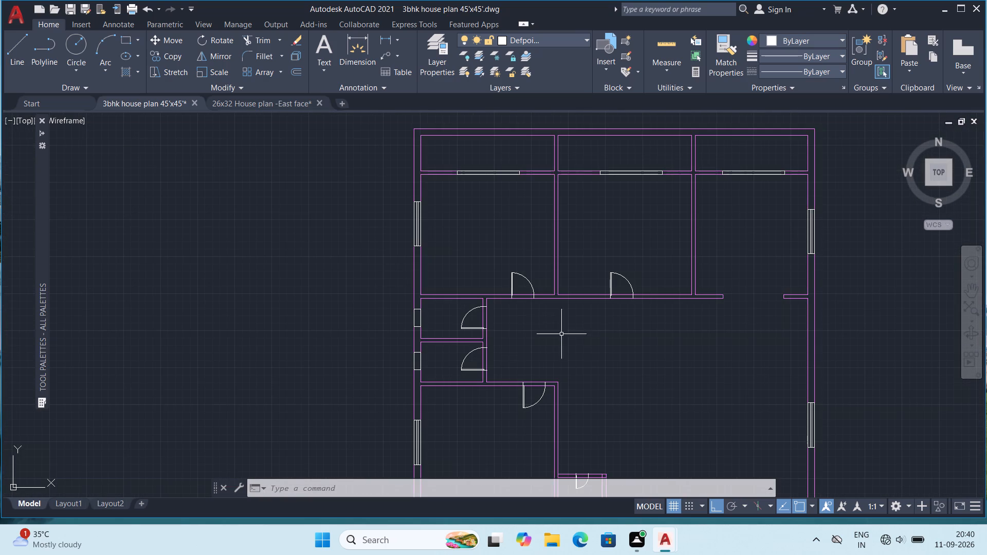
key(ctrl+2)
double_click(209, 159)
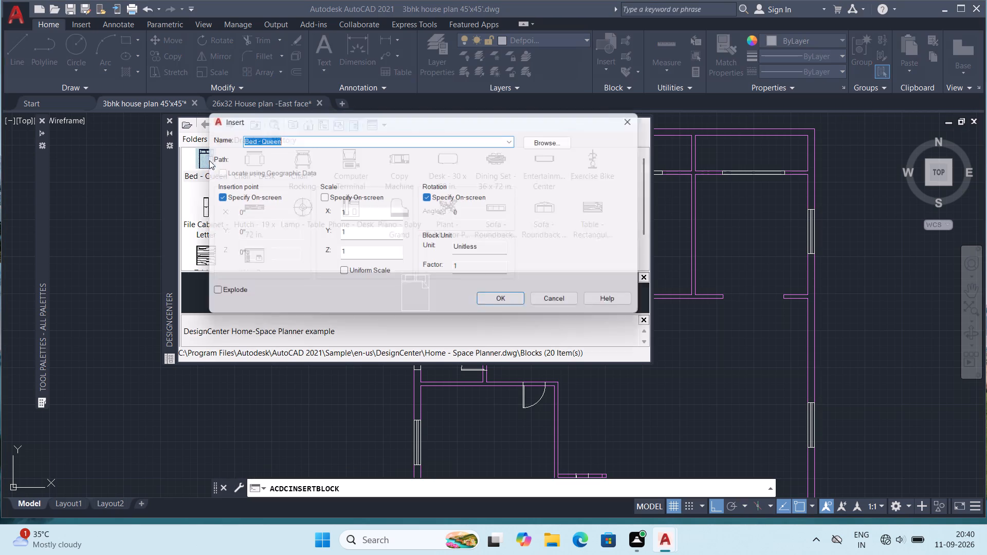
click(500, 304)
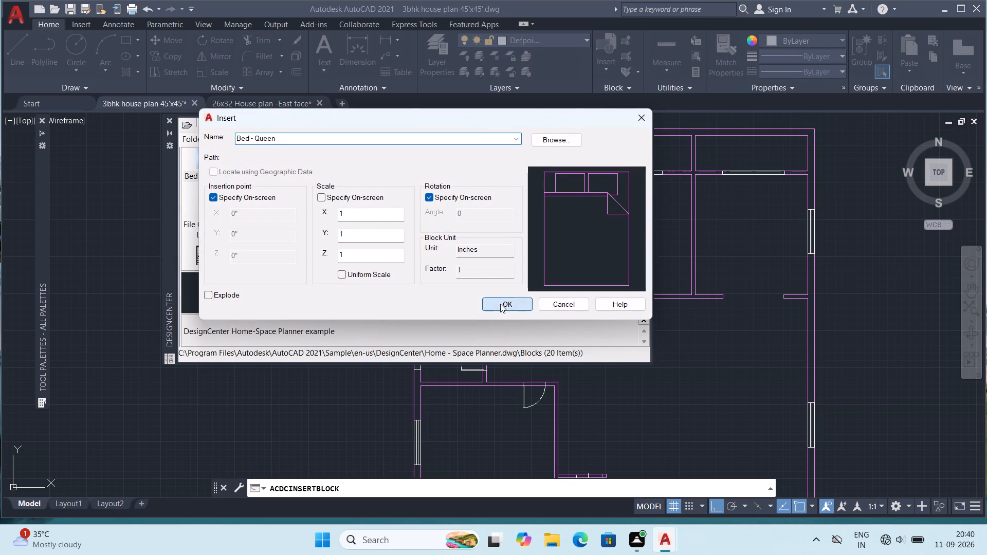
click(72, 229)
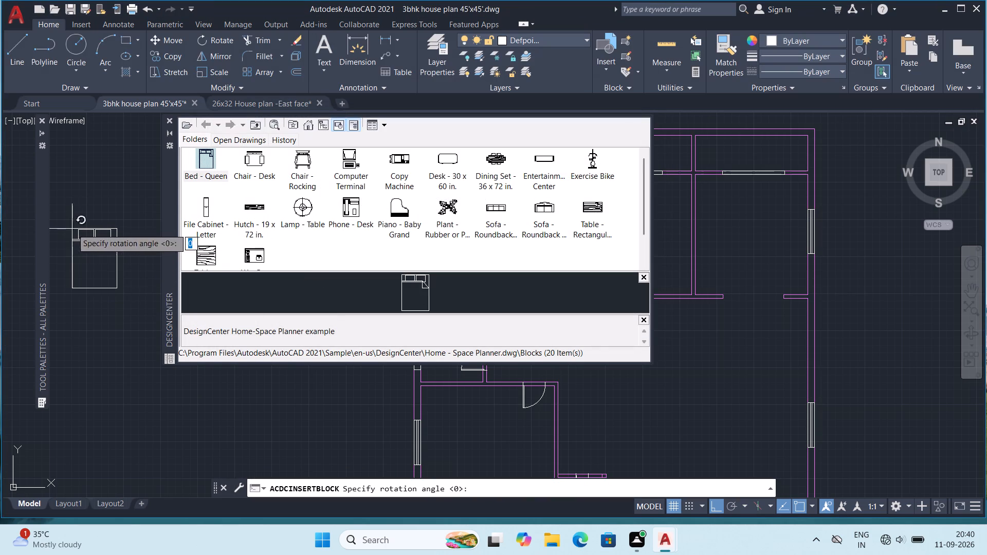
click(95, 224)
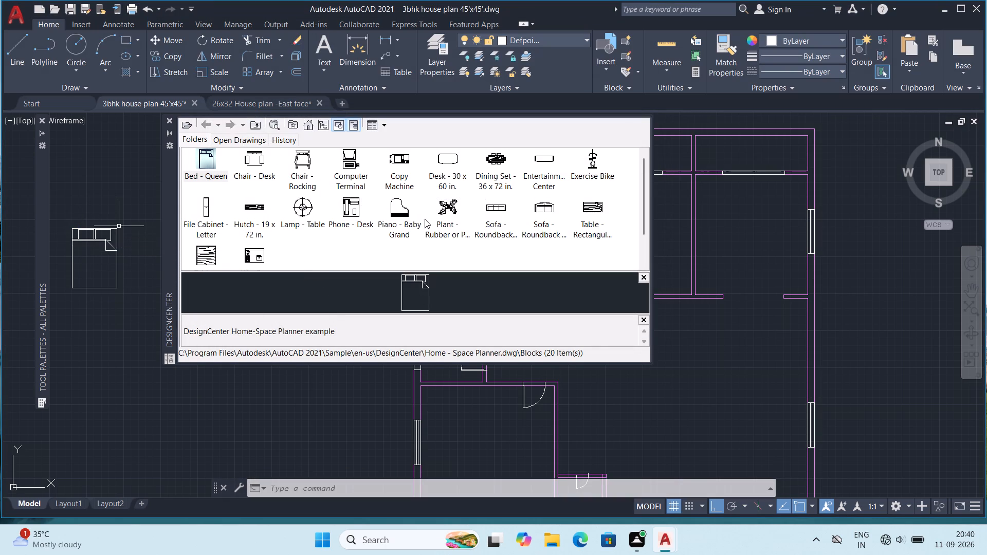
Insert the Dining Set - 36 x 72 in. block, unrotated at scale 1, below the bed in the empty space west of the plan.
triple_click(488, 156)
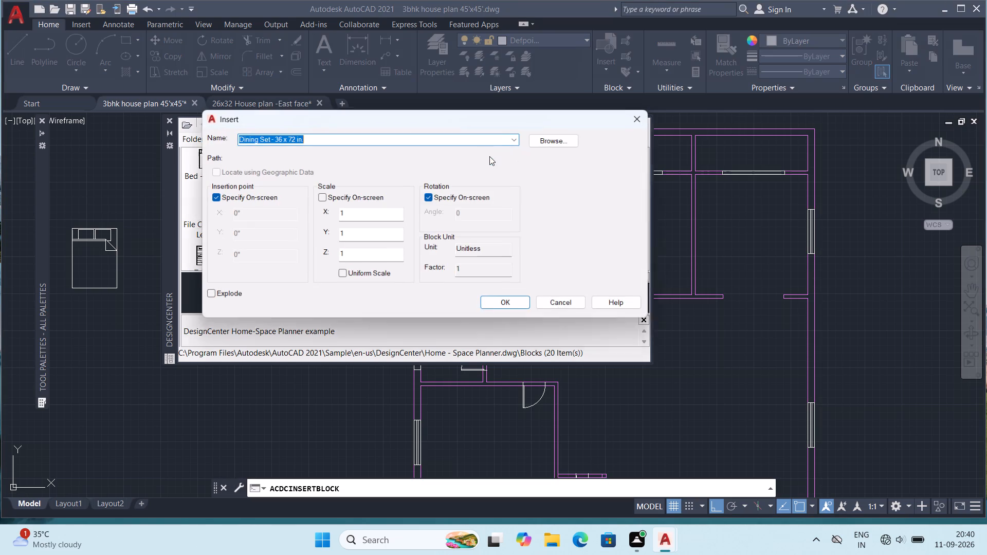
click(502, 303)
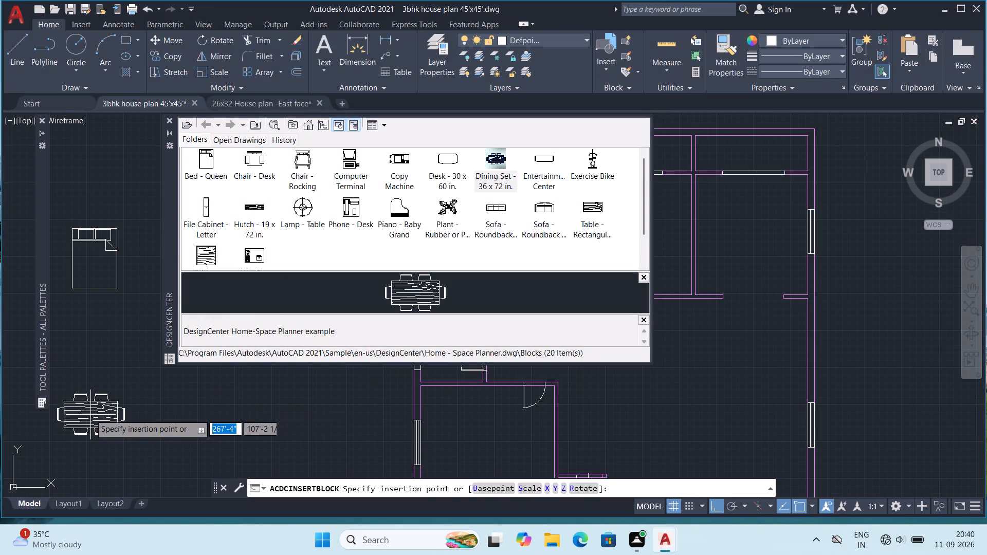
double_click(108, 401)
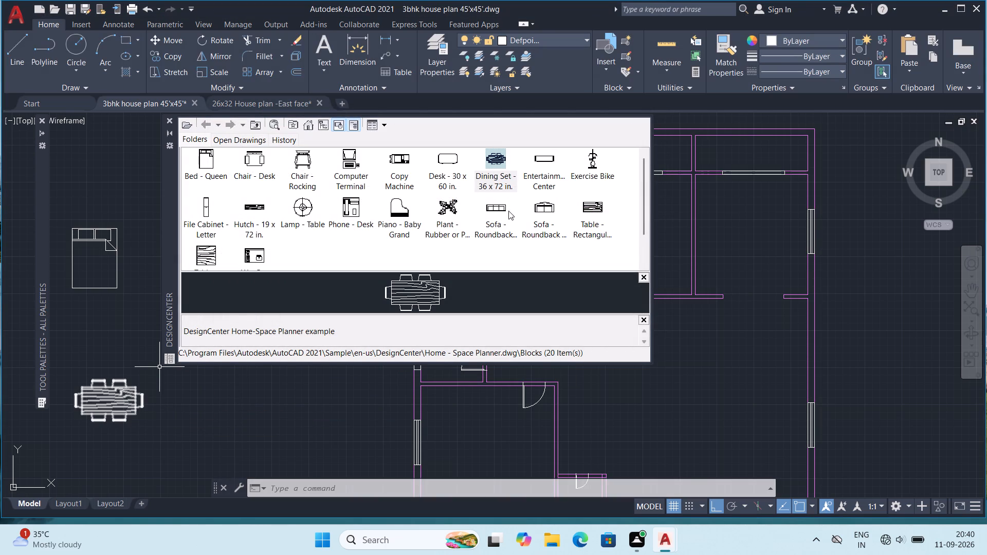
Insert the Sofa - Roundback 7 ft. block, unrotated at scale 1, beside the dining set on its east side.
double_click(491, 202)
click(491, 203)
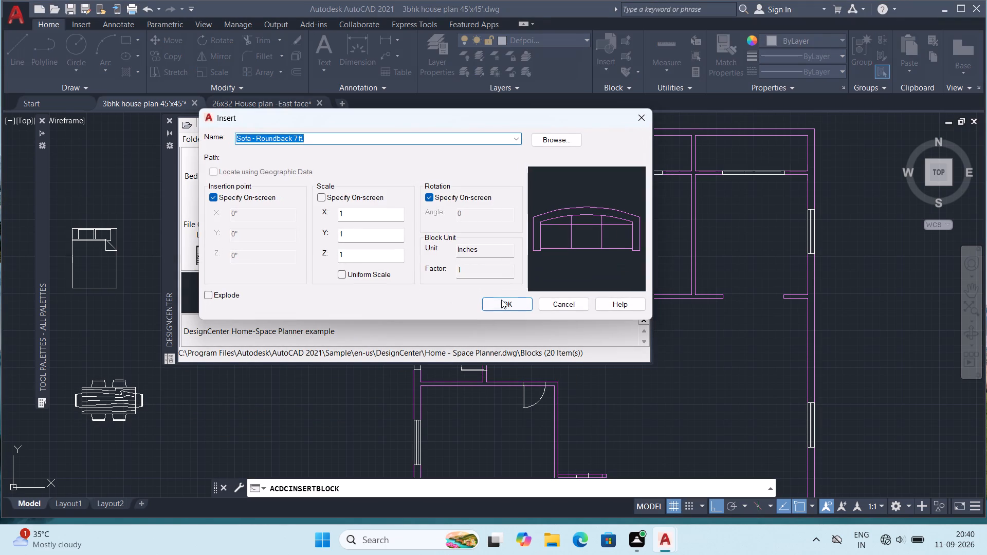
click(501, 299)
double_click(213, 409)
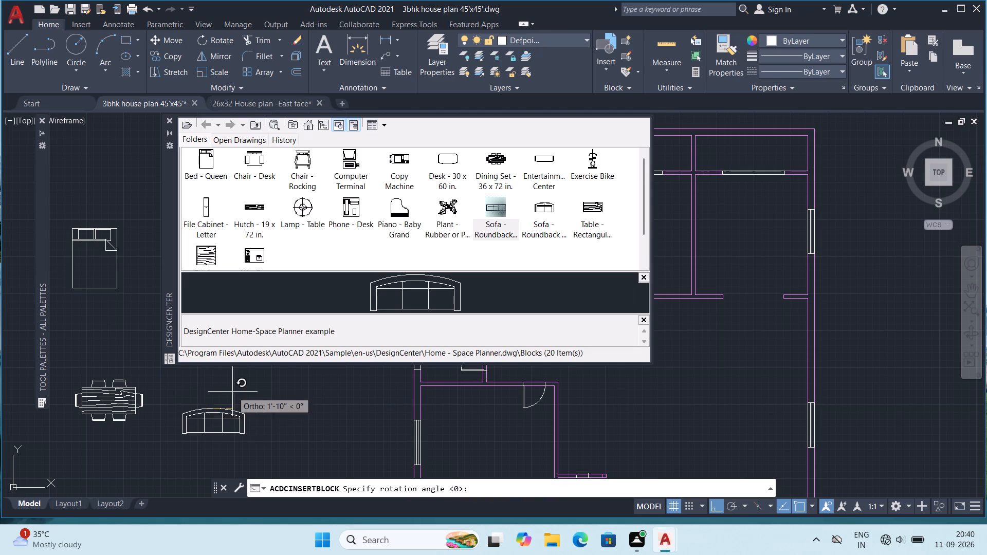
click(226, 402)
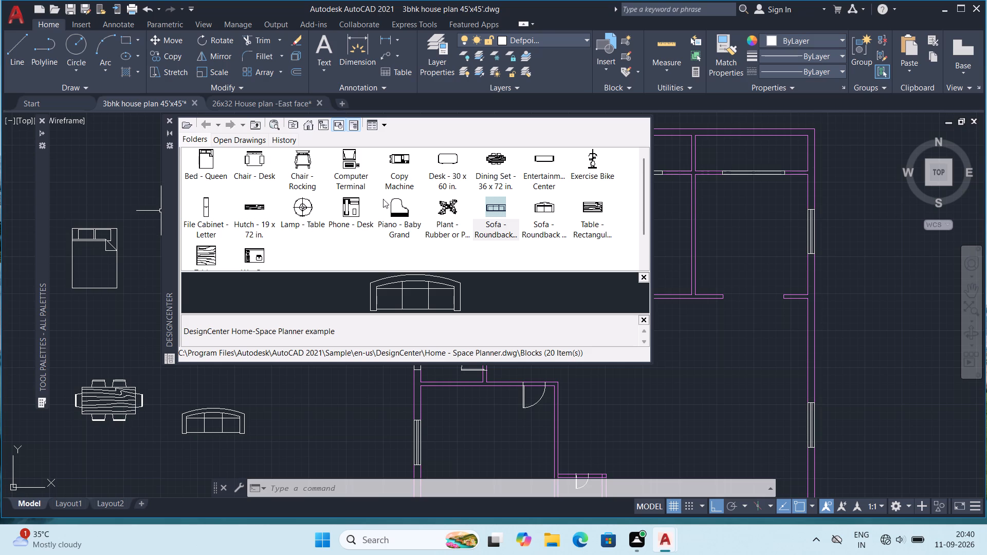
Insert the Sofa - Roundback Loveseat 5 ft. block, unrotated at scale 1, above the bed west of the plan.
scroll(467, 173, up, 2)
double_click(548, 203)
double_click(543, 207)
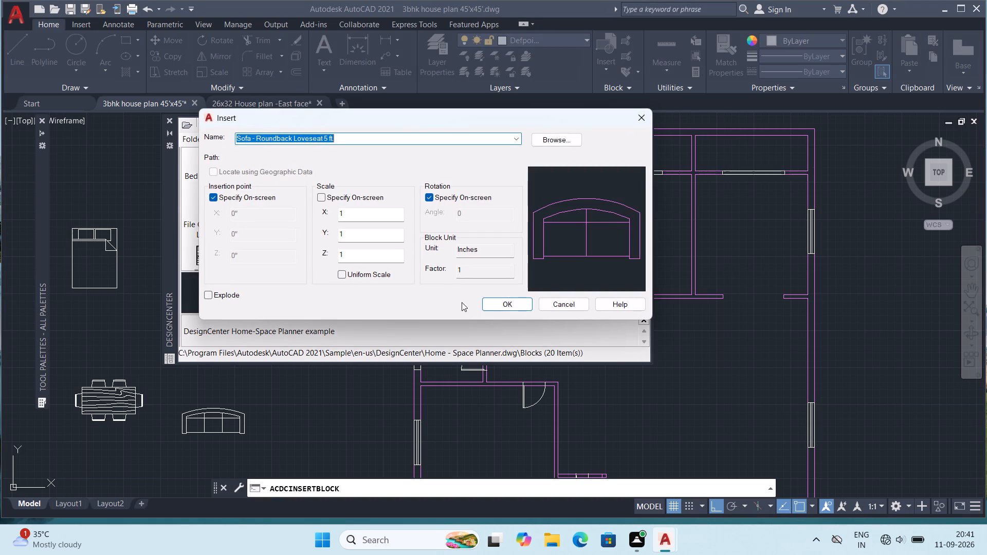
click(488, 305)
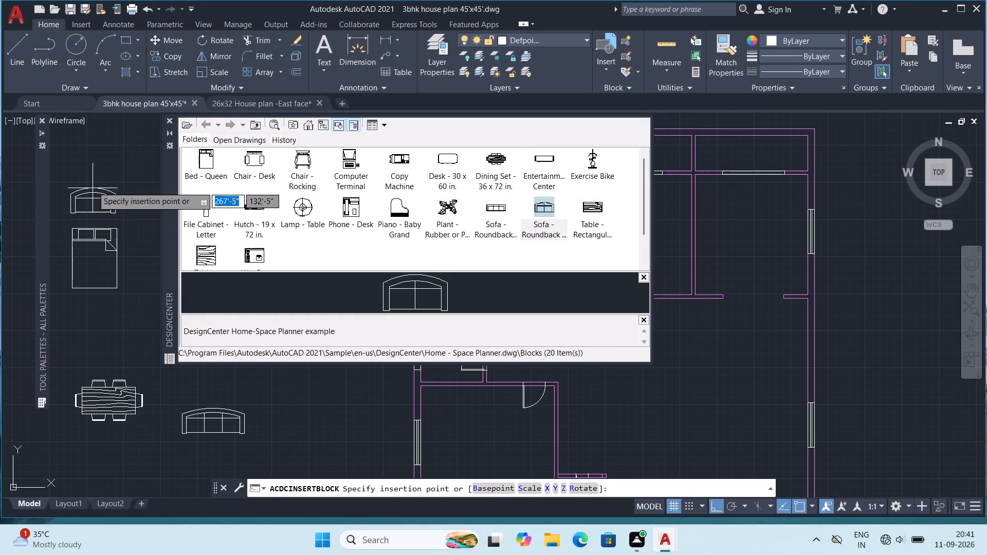
click(111, 164)
click(115, 164)
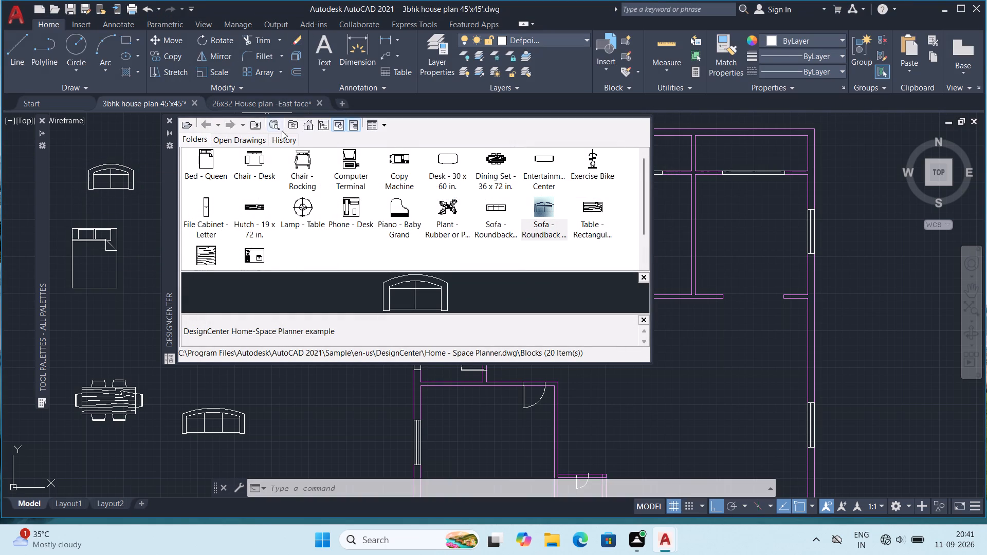
Insert the Kitchen Layout - 7 x 8 ft block from Kitchens.dwg, unrotated, just east of the plan and close the DesignCenter.
click(308, 125)
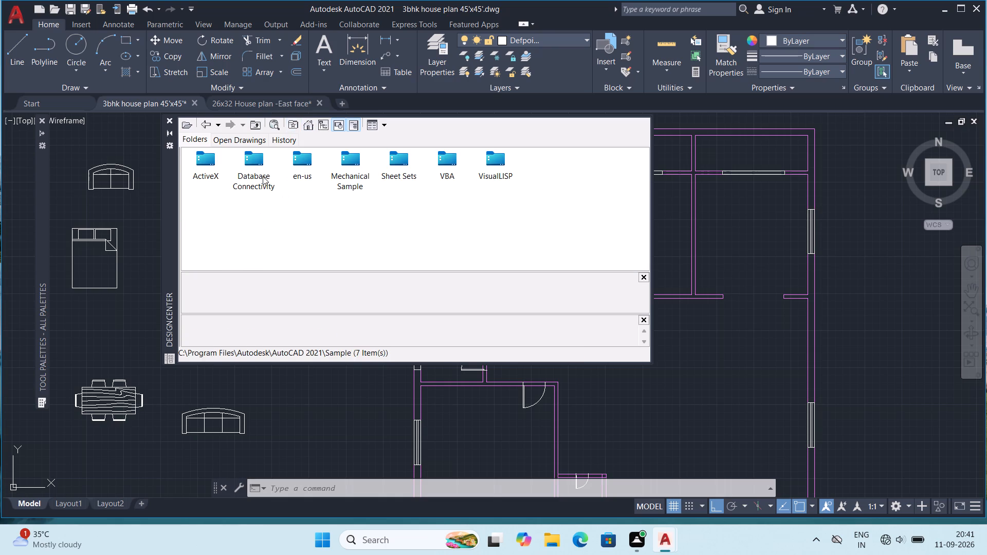
double_click(299, 157)
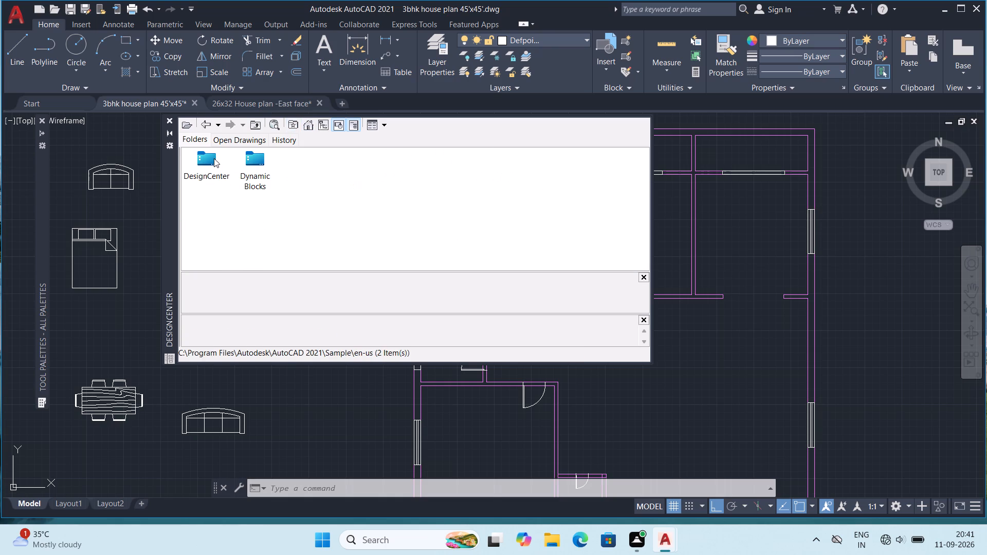
double_click(215, 157)
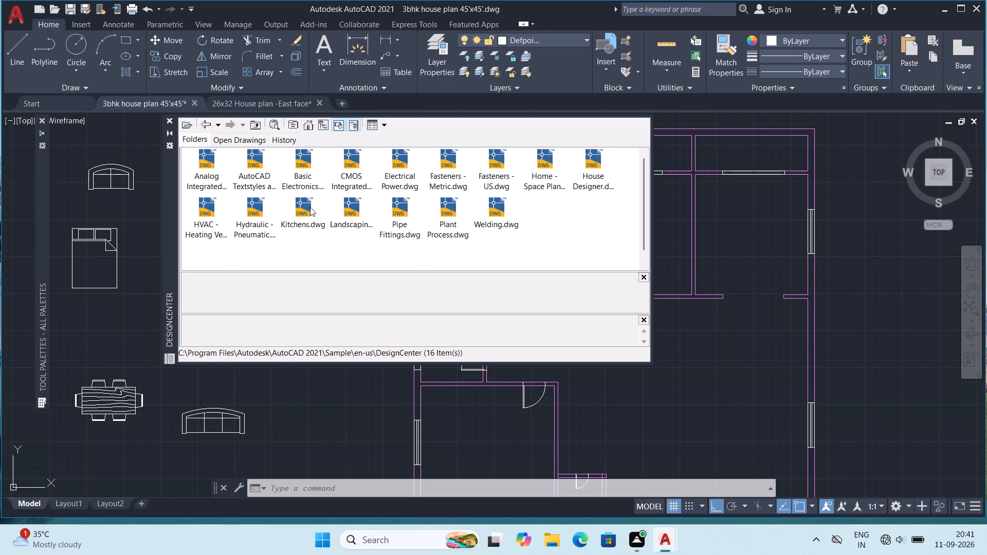
double_click(310, 207)
double_click(204, 157)
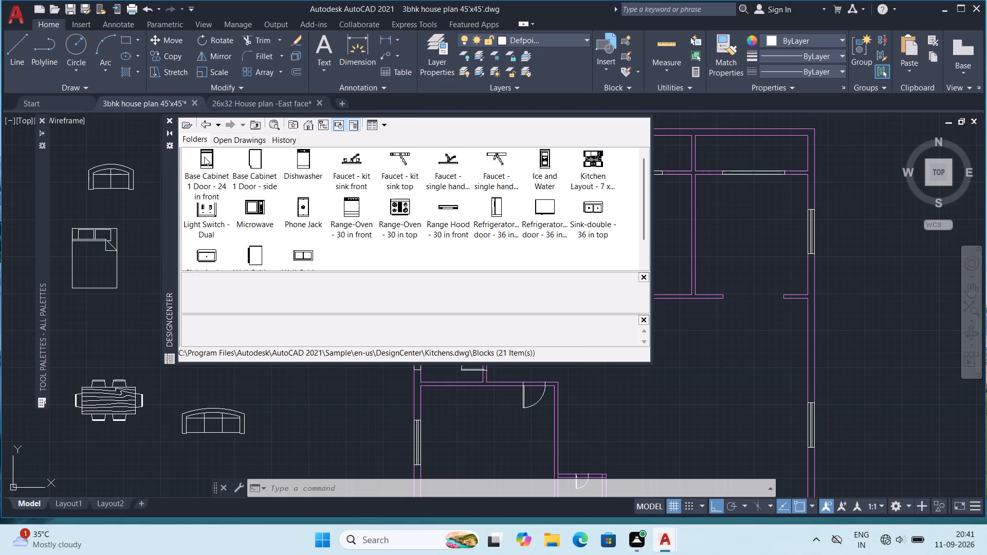
double_click(588, 169)
double_click(588, 160)
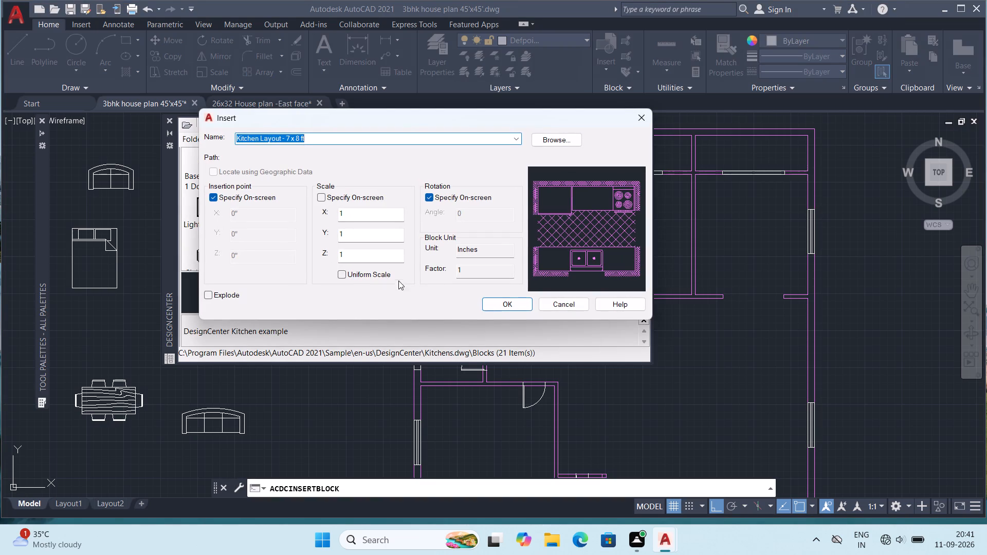
click(516, 299)
click(835, 287)
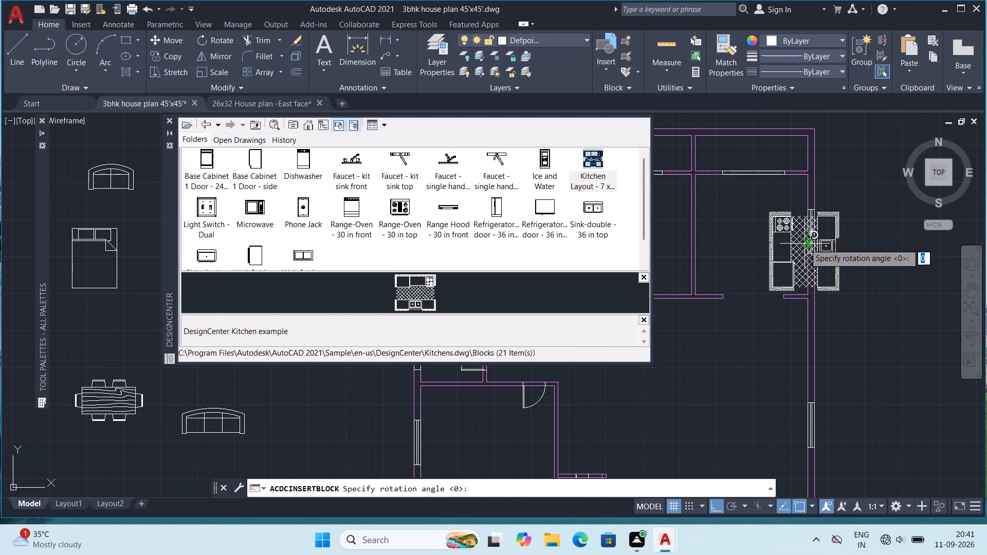
click(919, 309)
scroll(455, 174, up, 2)
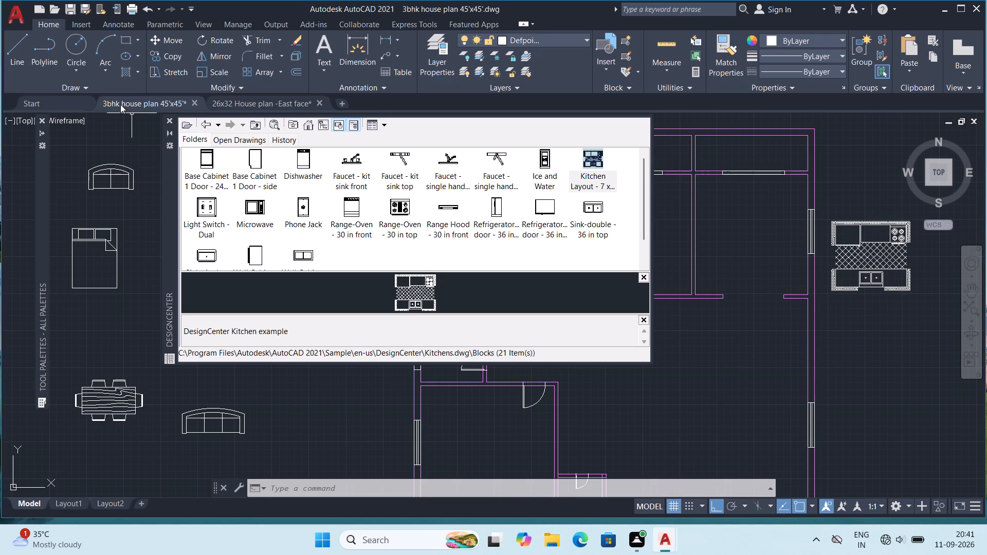
click(169, 120)
Copy the queen bed and paste the duplicate in the empty space between the original bed and the plan's west wall.
middle_drag(522, 232, 478, 236)
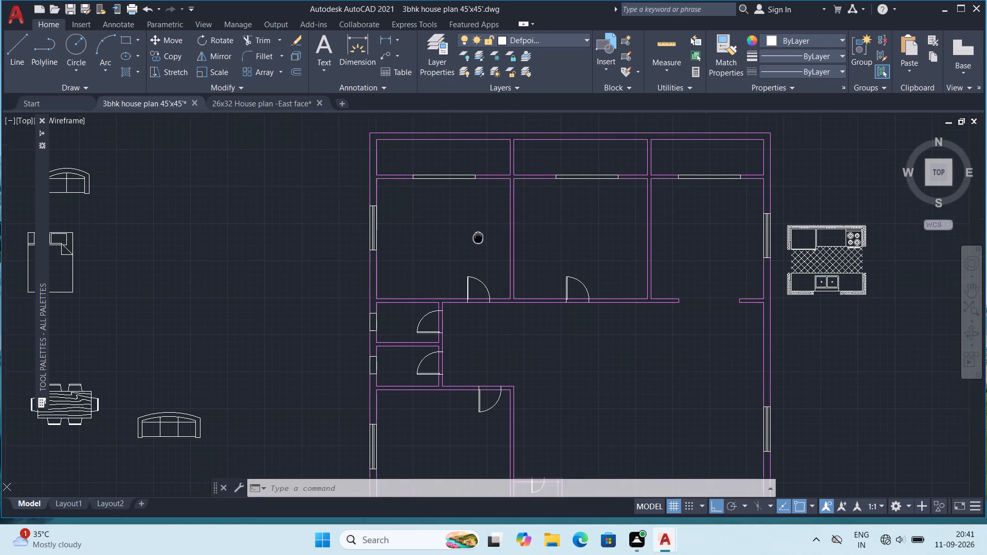
middle_drag(478, 236, 478, 237)
middle_drag(528, 191, 568, 199)
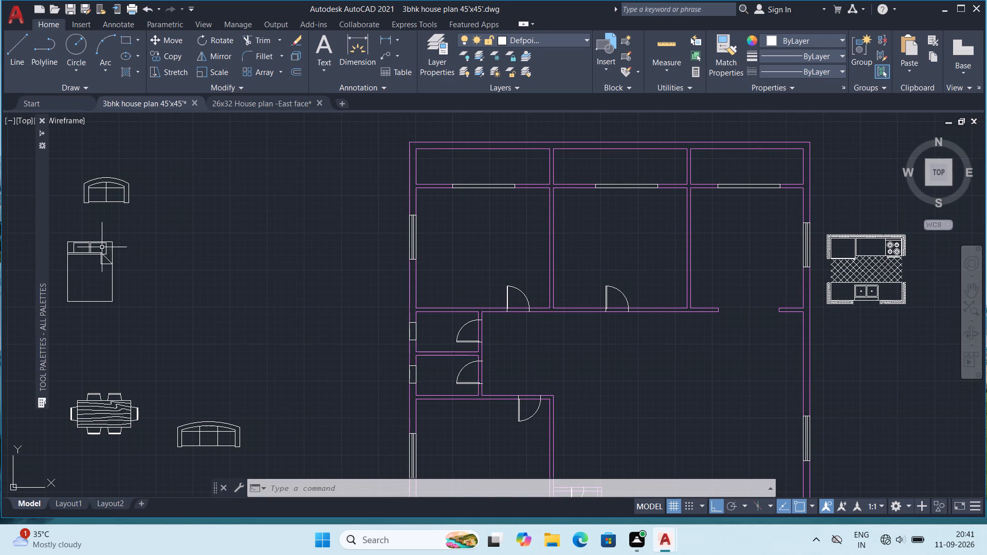
click(96, 242)
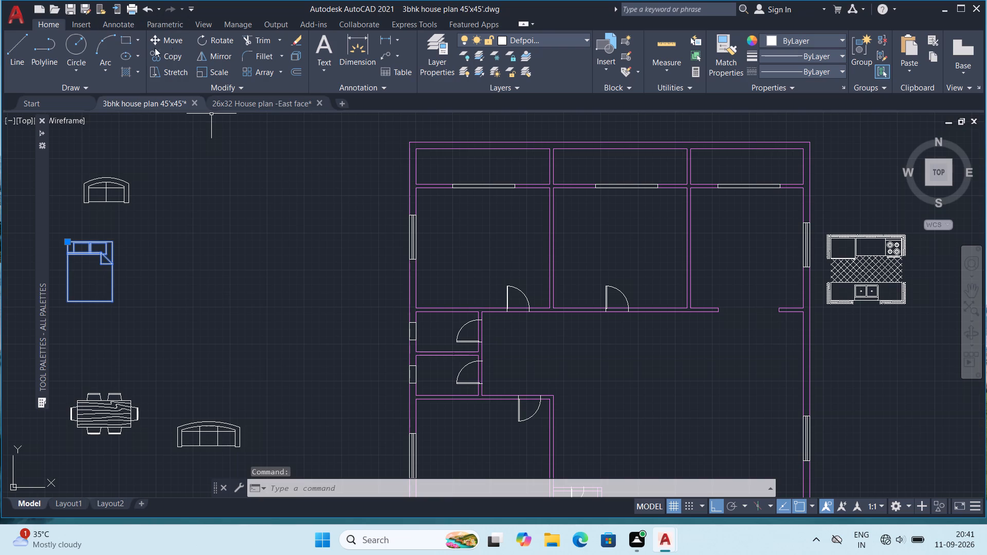
scroll(466, 203, down, 1)
middle_drag(507, 226, 501, 197)
scroll(416, 223, up, 1)
middle_drag(433, 236, 387, 161)
middle_drag(387, 161, 444, 220)
middle_drag(299, 196, 316, 212)
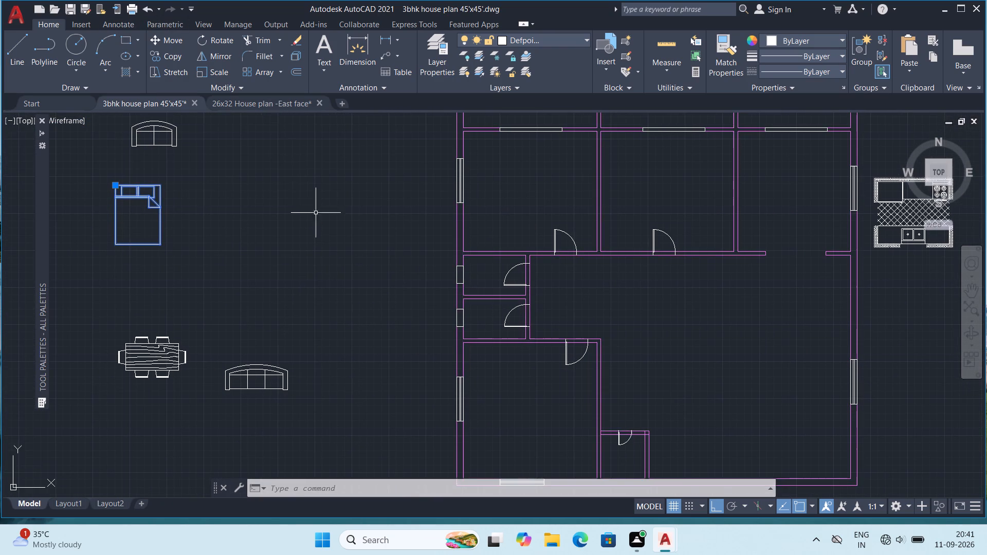
key(ctrl+c)
key(ctrl+v)
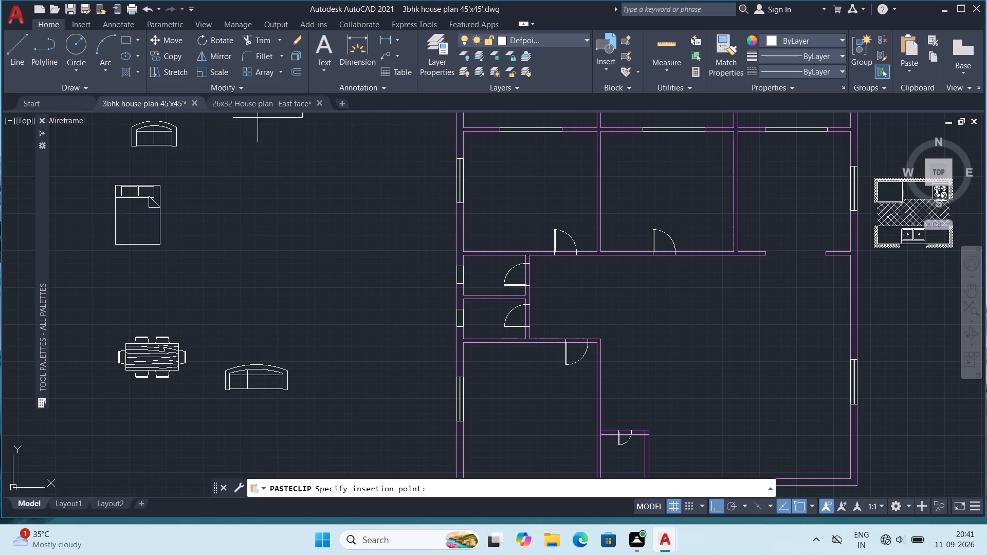
click(327, 244)
click(343, 189)
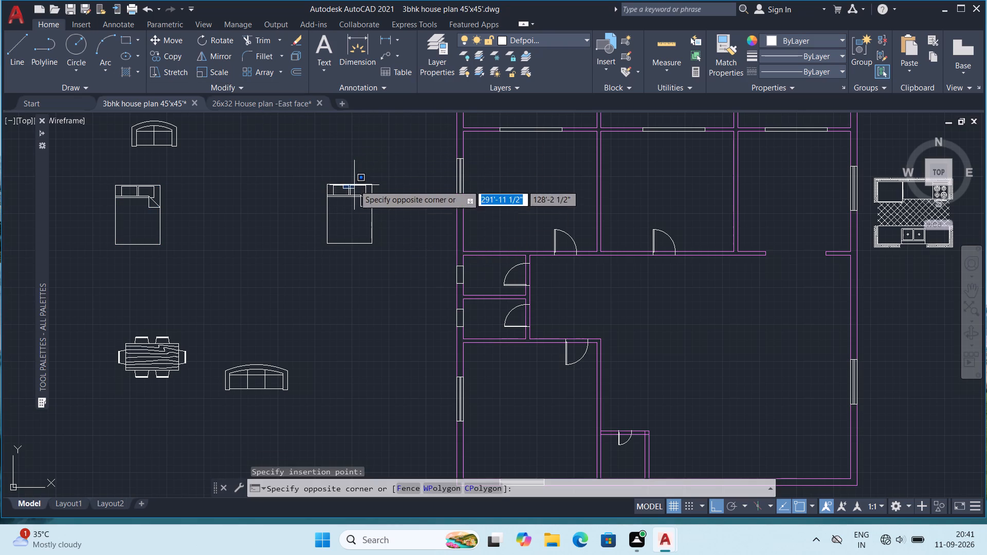
click(355, 185)
click(355, 185)
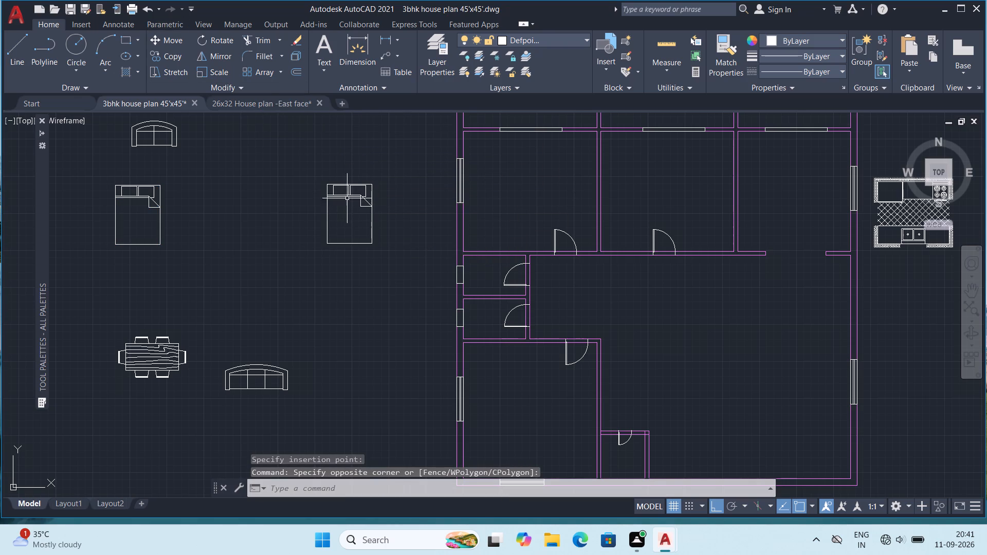
Rotate the duplicate queen bed outside the plan's west wall 90° counterclockwise so its pillows face west.
click(346, 194)
click(217, 41)
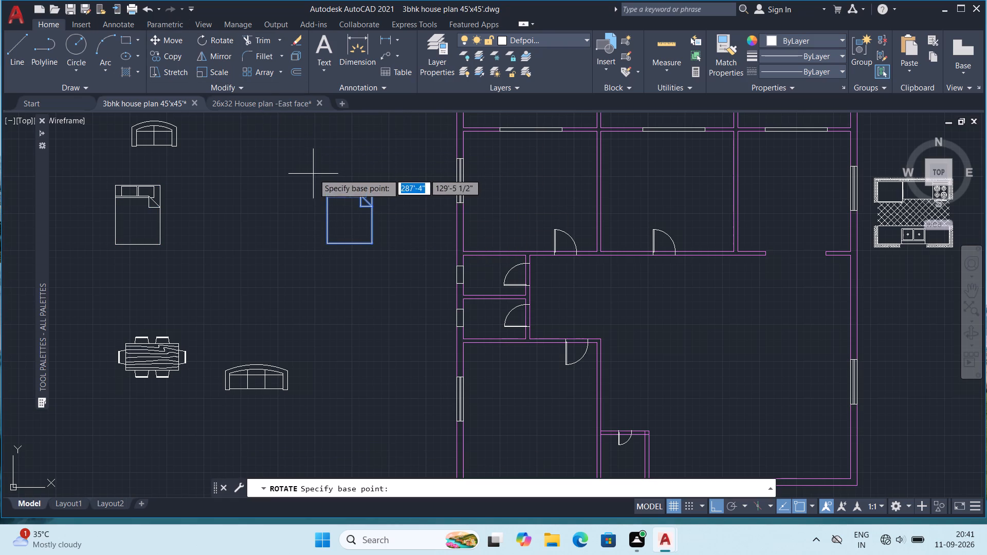
click(344, 192)
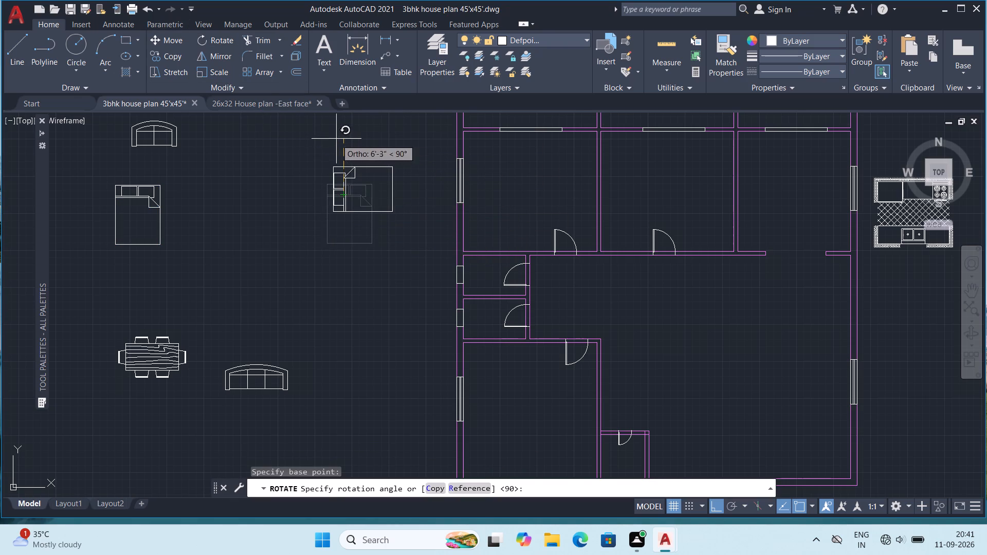
click(336, 138)
Copy the rotated bed into the northwest bedroom, headboard against the west wall and lower corner level with the window's south end.
middle_drag(334, 201, 301, 202)
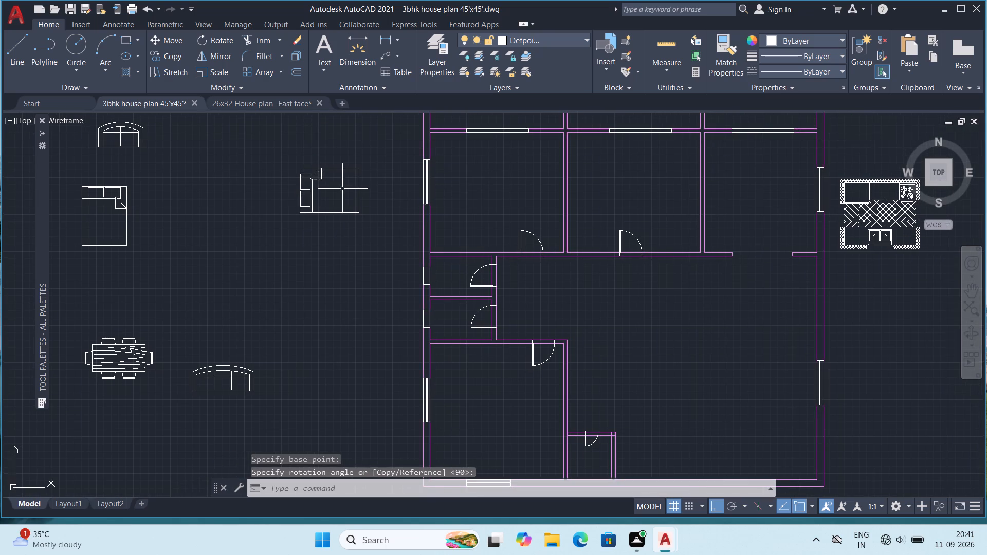
scroll(344, 188, up, 1)
click(358, 157)
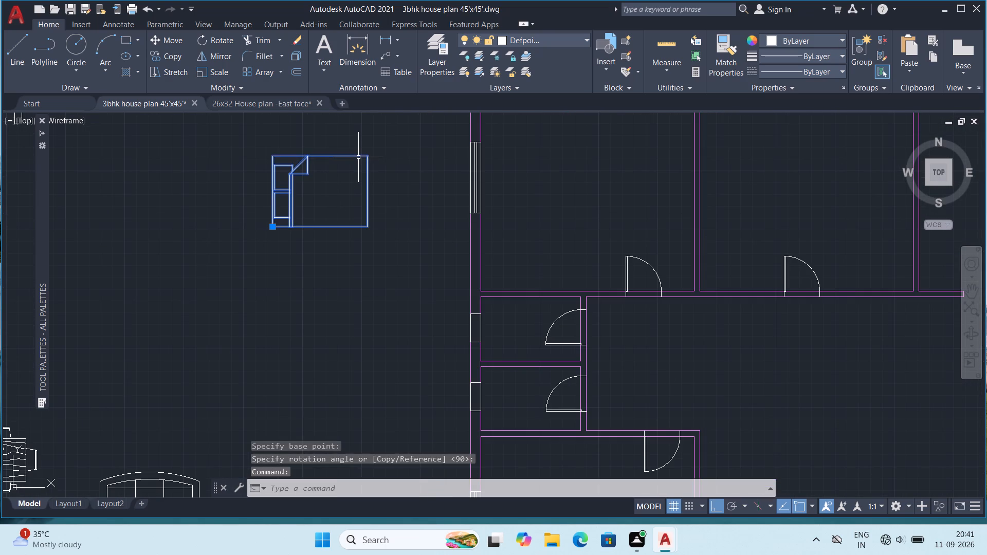
key(ctrl+c)
key(ctrl+v)
key(ctrl+v)
middle_drag(503, 241, 495, 243)
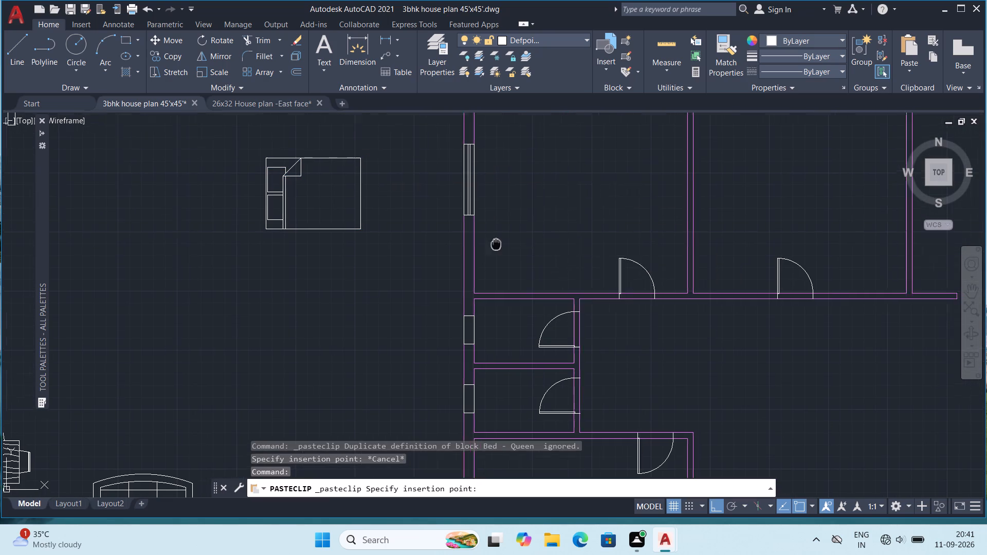
middle_drag(495, 243, 460, 268)
scroll(454, 272, up, 1)
scroll(454, 272, down, 1)
scroll(452, 255, up, 1)
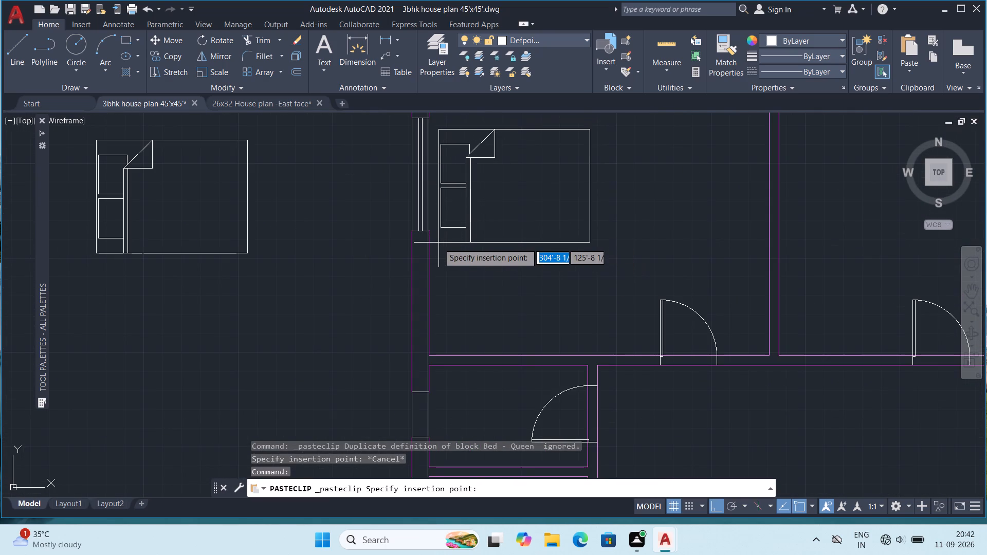
click(431, 229)
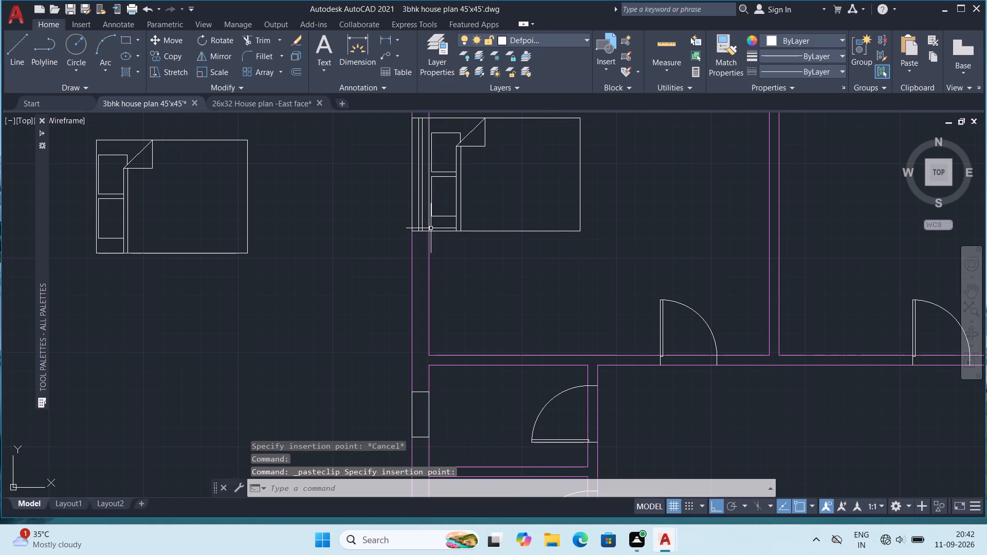
Paste another copy of the rotated bed into the middle north bedroom, headboard against its west partition wall.
scroll(601, 225, down, 1)
middle_drag(612, 214, 541, 272)
scroll(539, 268, down, 1)
middle_drag(551, 262, 524, 257)
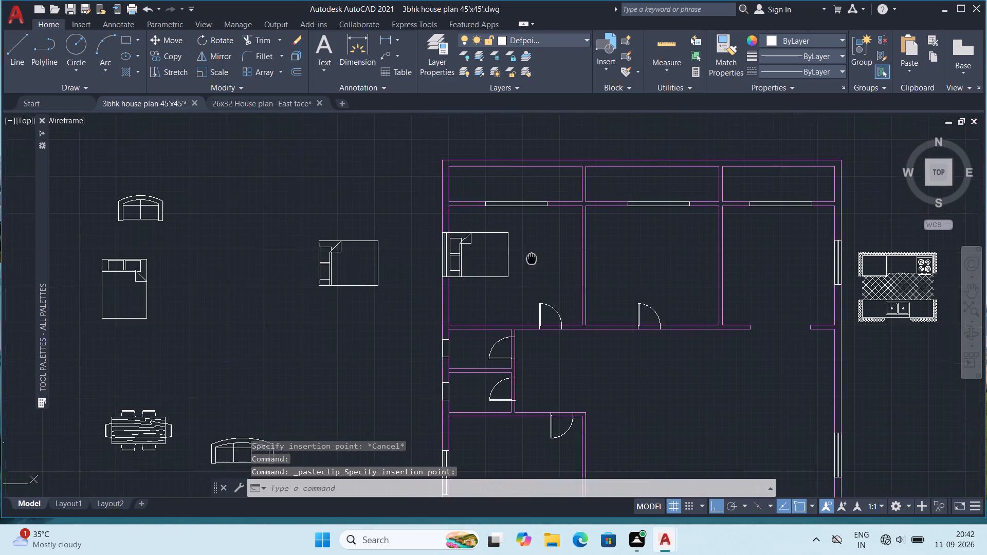
middle_drag(524, 257, 471, 251)
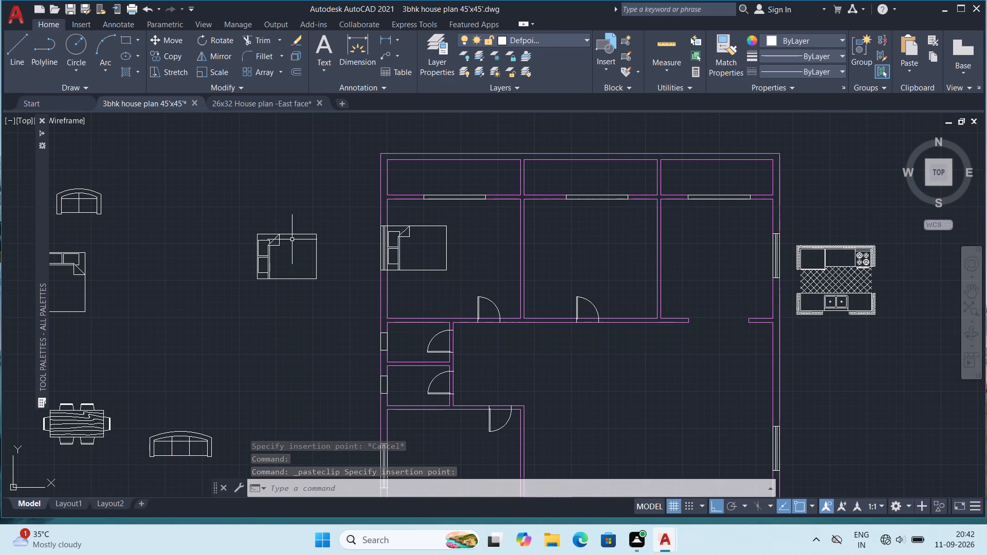
key(ctrl+v)
scroll(586, 257, up, 1)
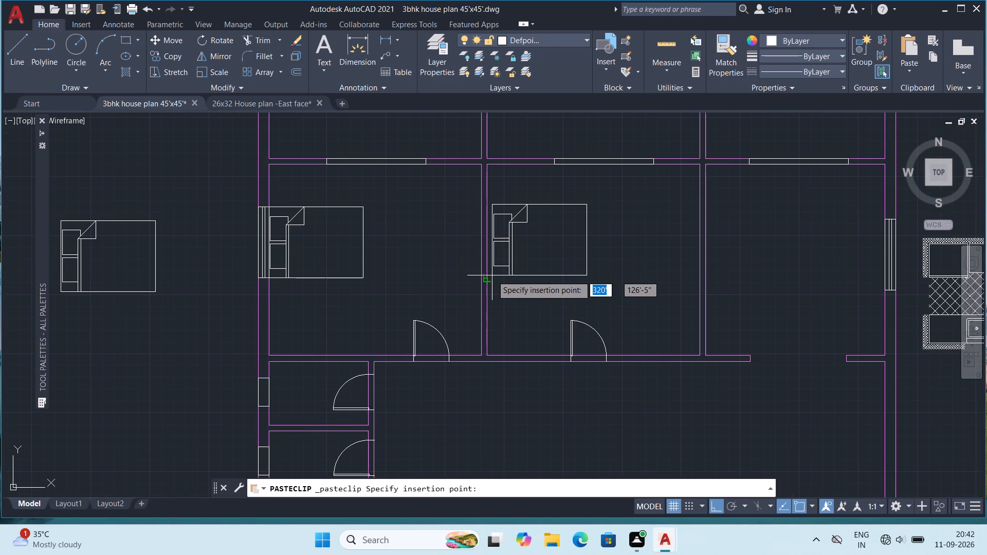
click(491, 279)
Rotate the original queen bed west of the plan 180° about its lower corner so its pillows face south.
scroll(555, 259, down, 2)
middle_drag(557, 279, 556, 277)
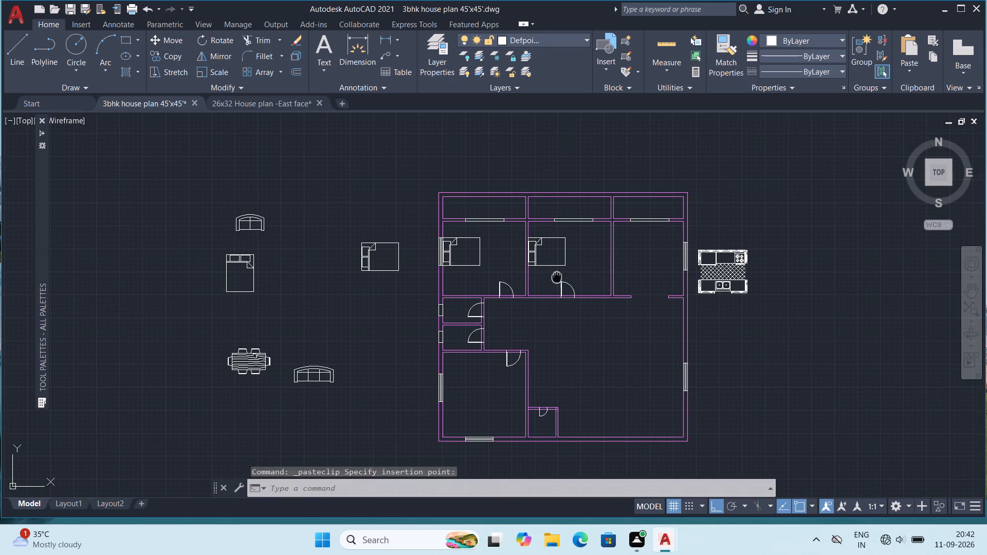
middle_drag(556, 277, 541, 254)
scroll(444, 393, up, 1)
middle_drag(551, 410, 546, 429)
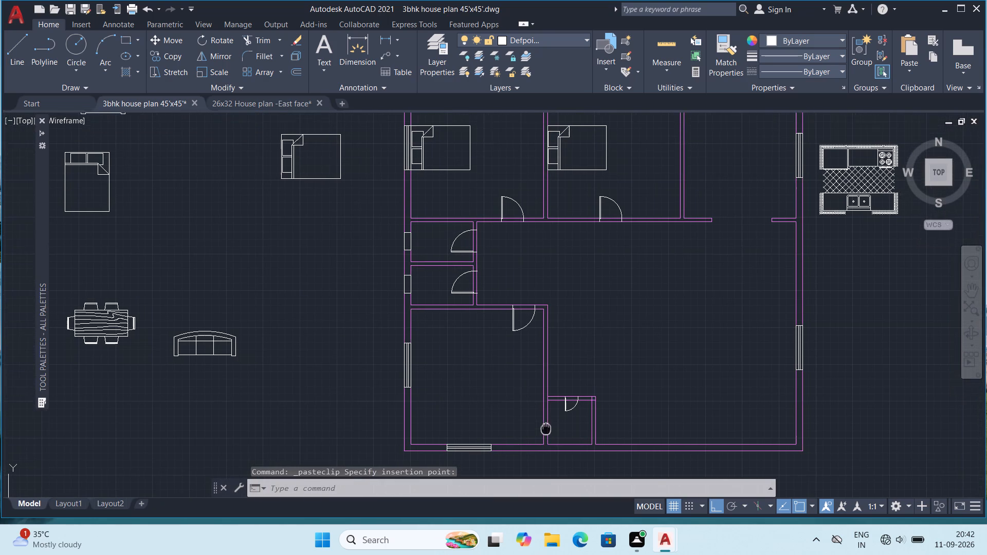
middle_drag(546, 429, 546, 430)
click(109, 206)
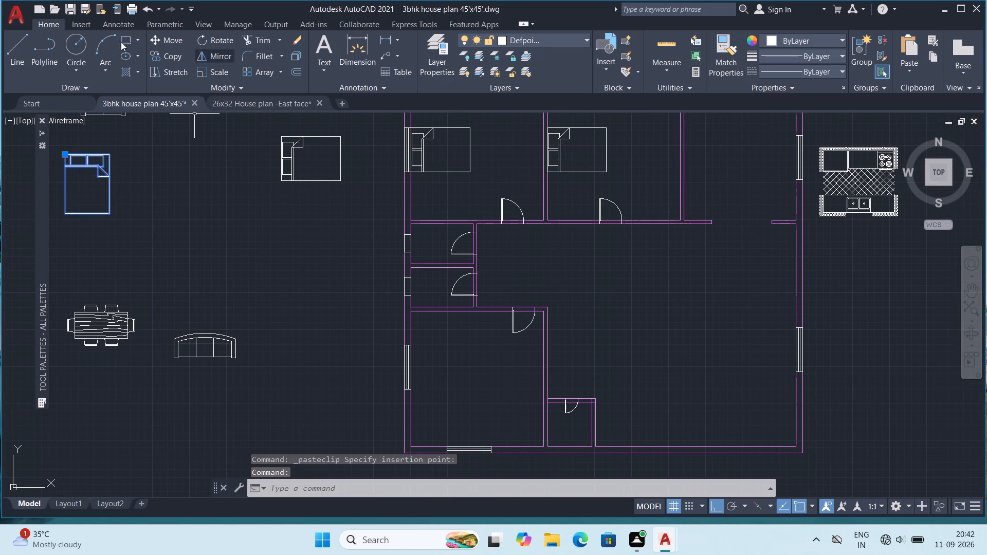
click(218, 32)
click(113, 209)
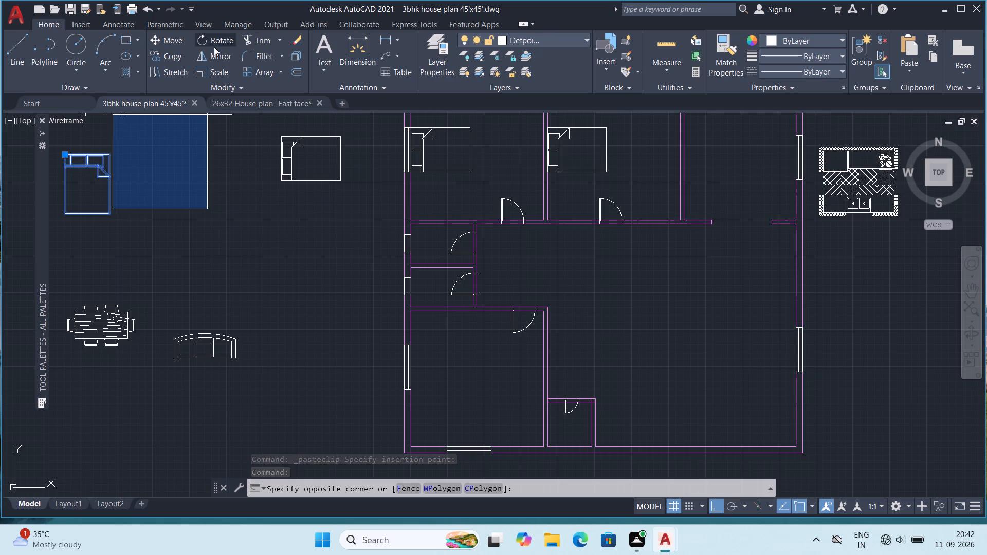
click(214, 46)
click(110, 212)
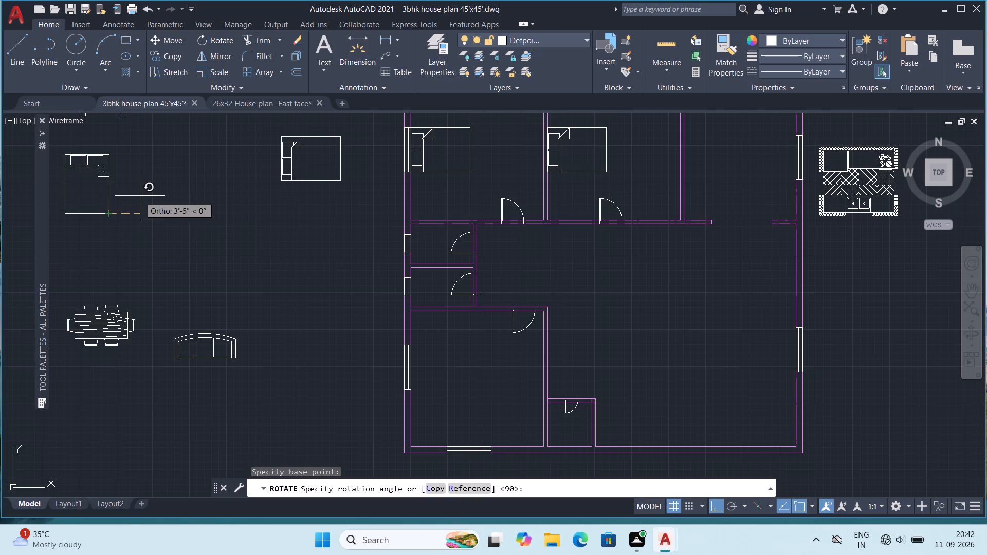
click(86, 221)
Copy the south-facing bed into the southwest bedroom, placing its headboard on the south wall's inner face at the window.
click(110, 212)
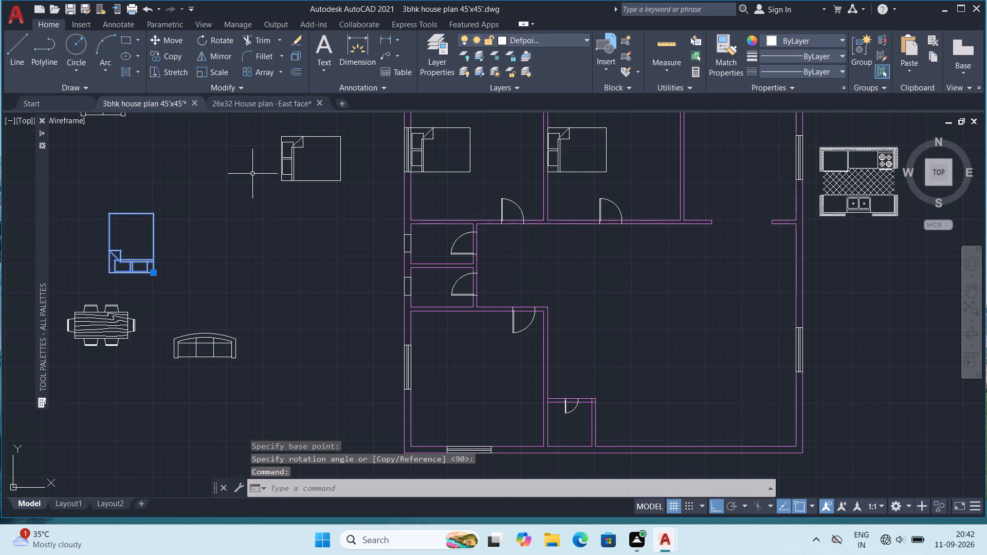
key(ctrl+c)
key(ctrl+v)
middle_drag(474, 385, 460, 314)
scroll(460, 318, up, 1)
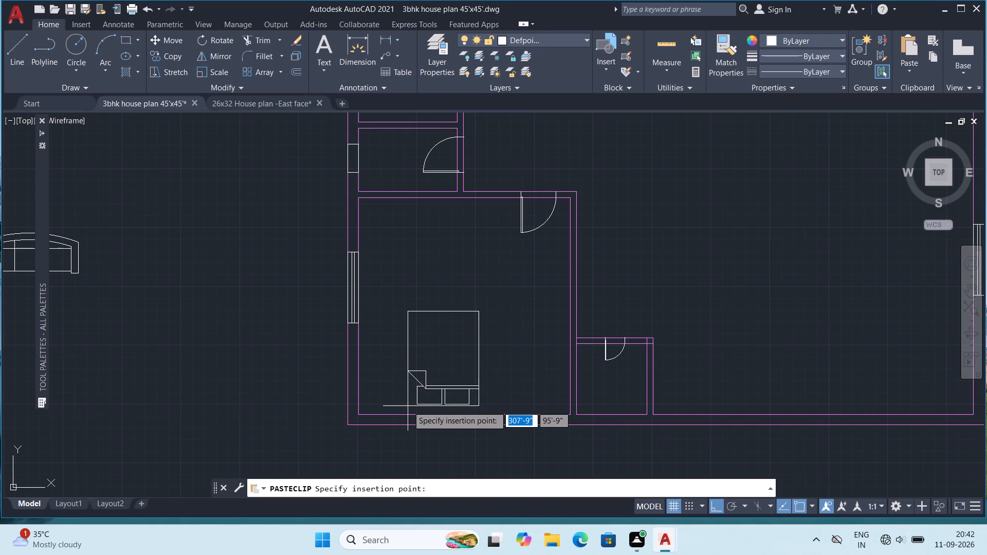
scroll(410, 414, up, 3)
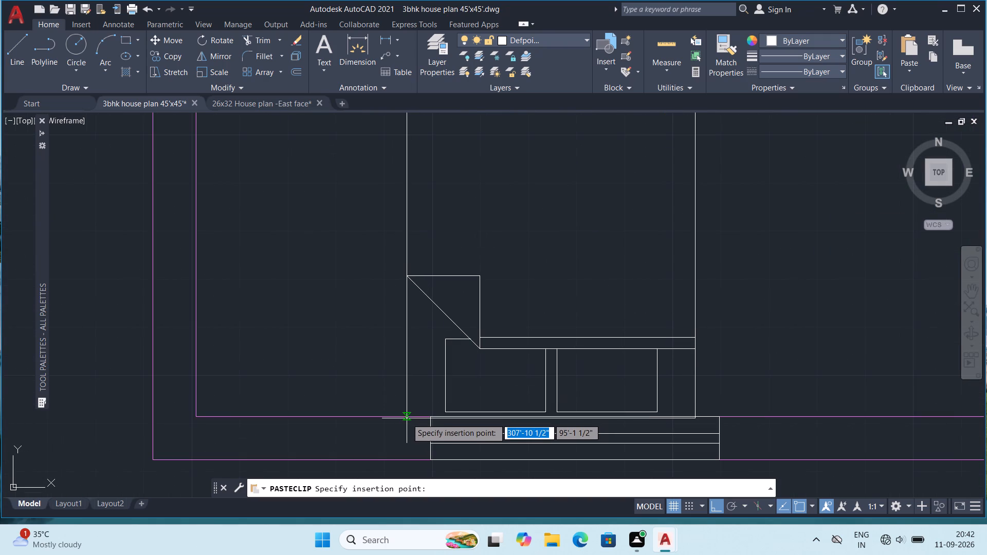
click(406, 414)
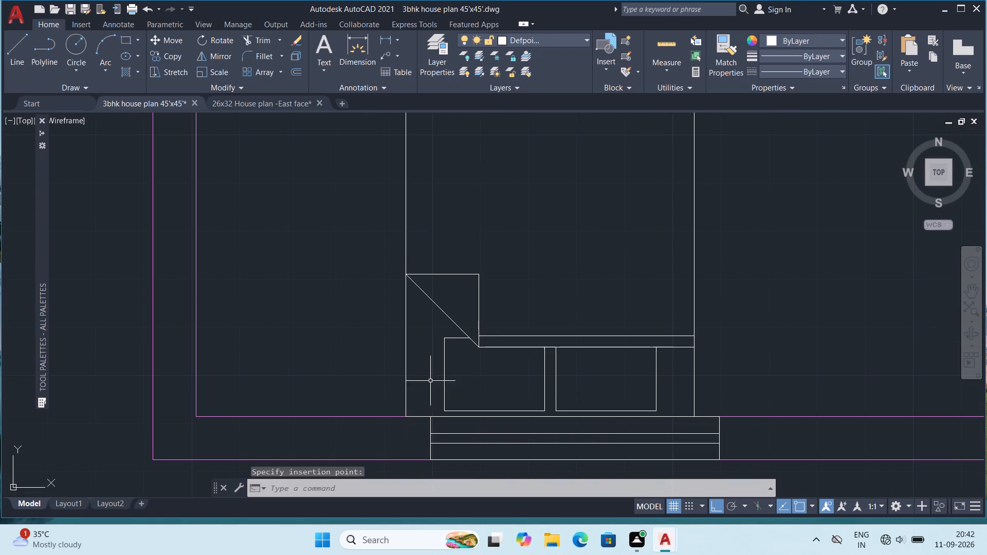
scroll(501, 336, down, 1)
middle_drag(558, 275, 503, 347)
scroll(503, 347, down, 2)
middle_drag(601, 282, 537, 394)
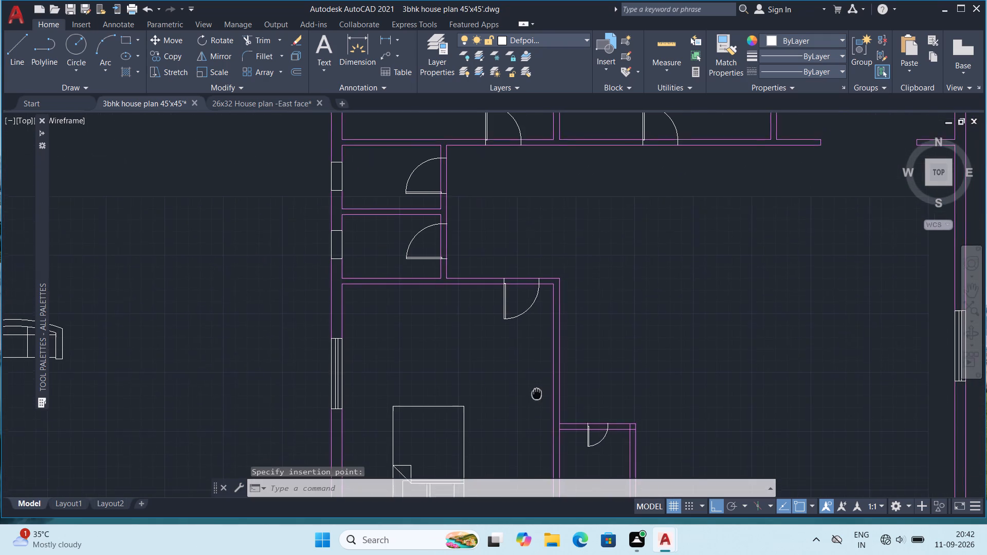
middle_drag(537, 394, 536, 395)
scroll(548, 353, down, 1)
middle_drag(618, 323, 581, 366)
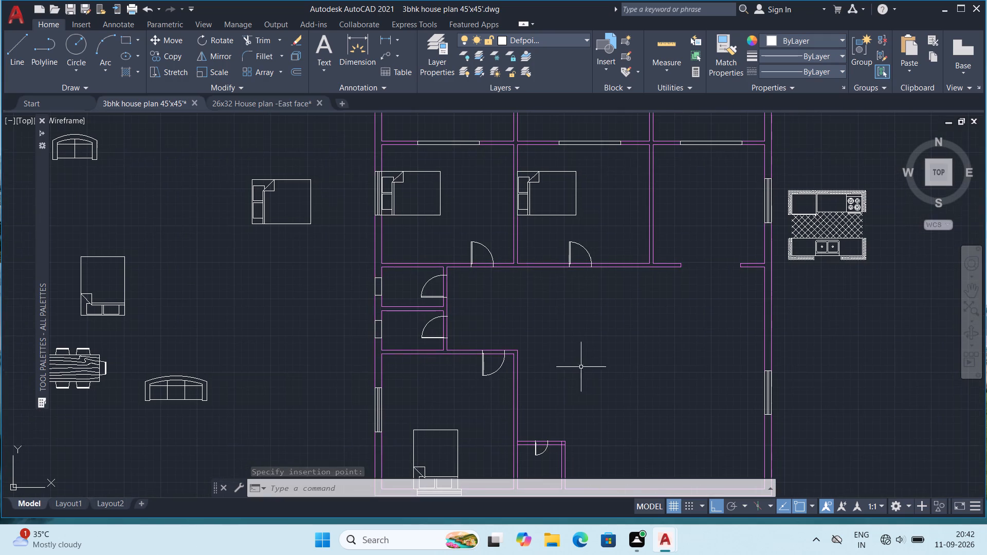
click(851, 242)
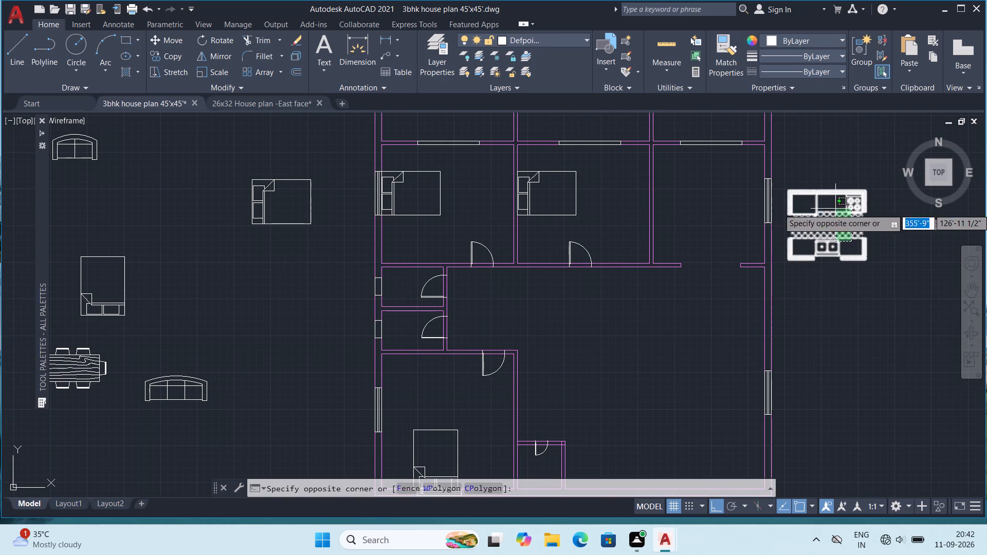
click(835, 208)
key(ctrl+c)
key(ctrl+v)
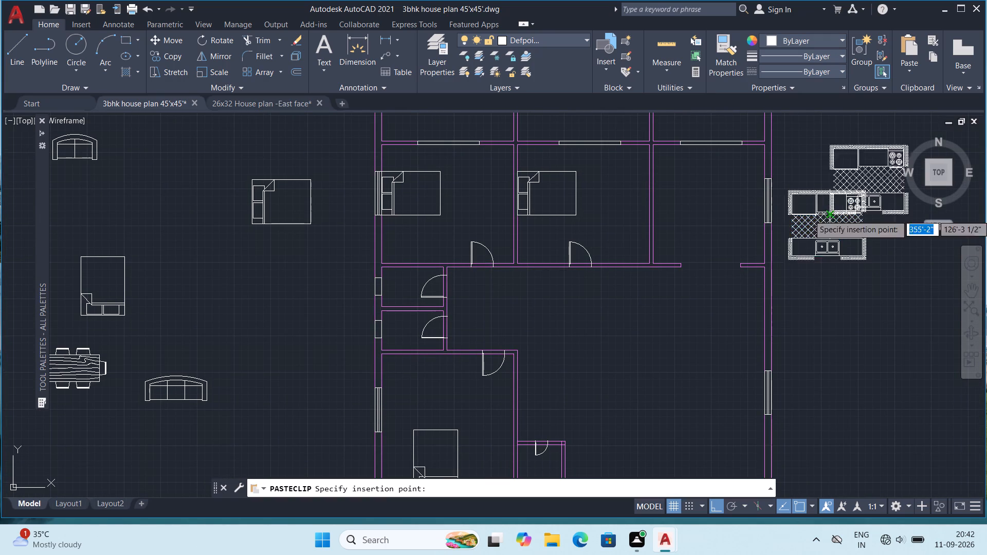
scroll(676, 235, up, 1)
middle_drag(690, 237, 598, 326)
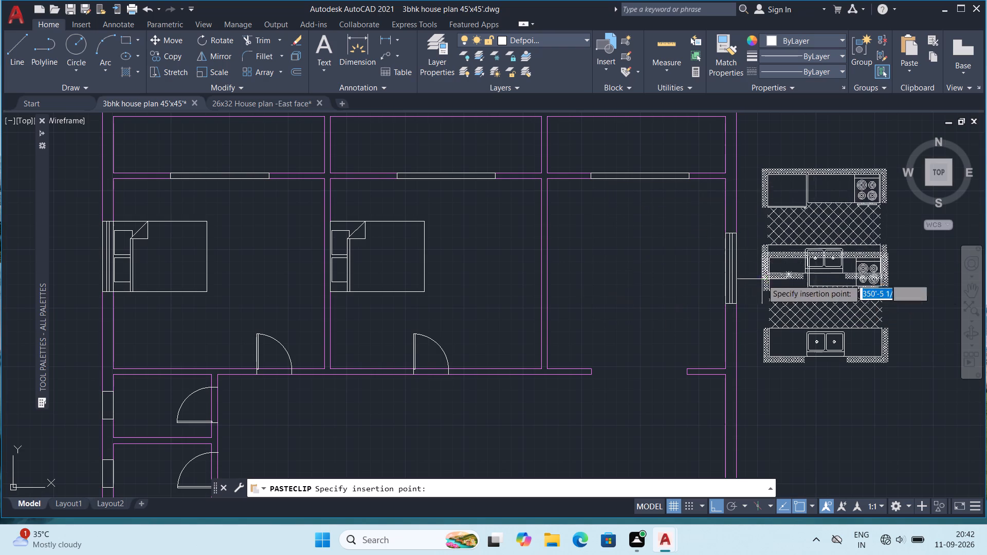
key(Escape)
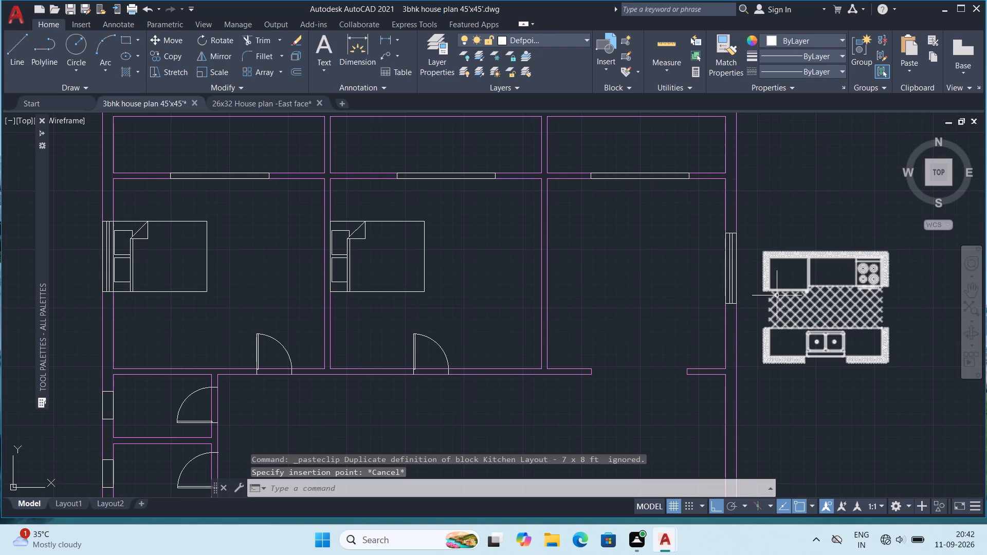
Rotate the kitchen layout block east of the plan 90° counterclockwise so its counters run north to south.
click(778, 294)
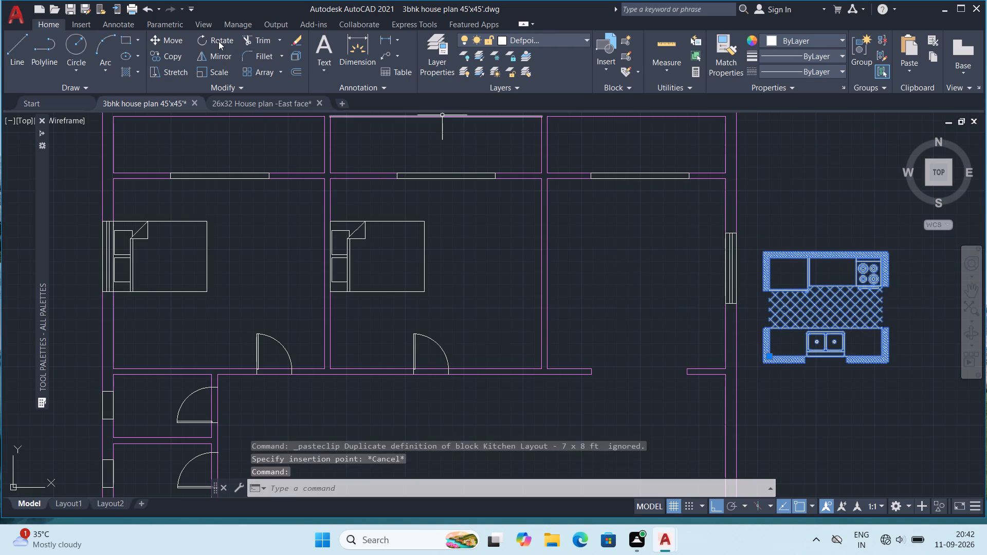
click(218, 41)
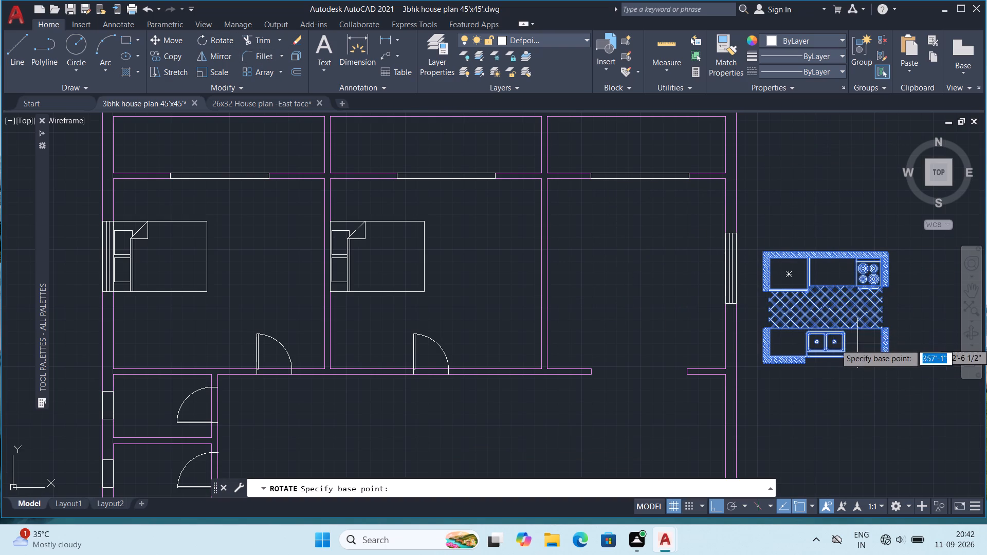
click(857, 345)
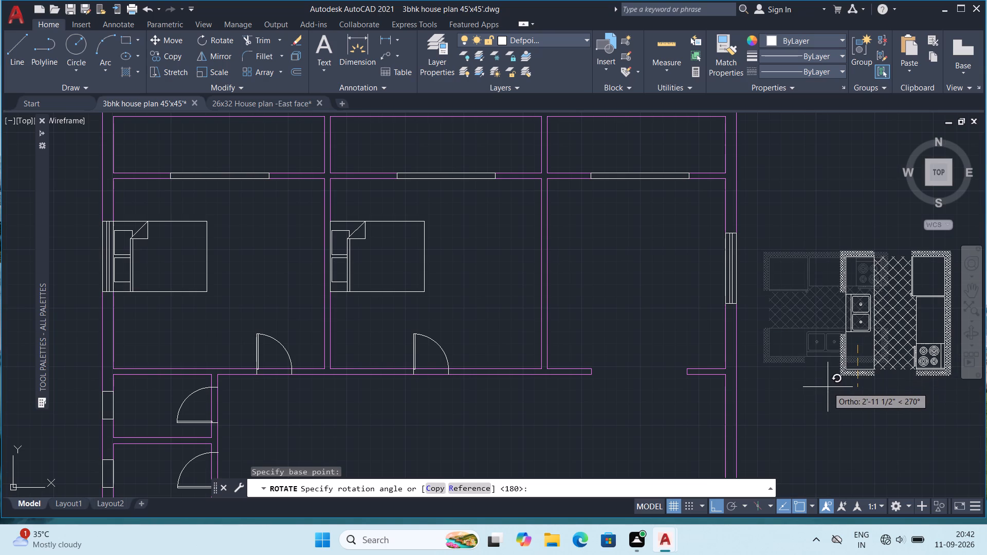
click(869, 232)
Copy the rotated kitchen layout and paste the duplicate inside the northeast room, near its east wall window.
click(832, 391)
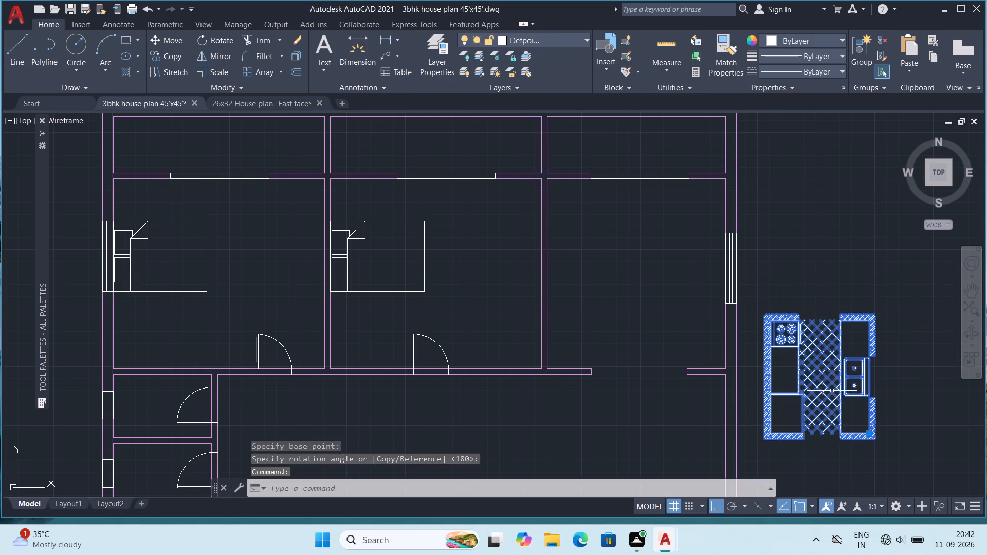
key(ctrl+c)
key(ctrl+v)
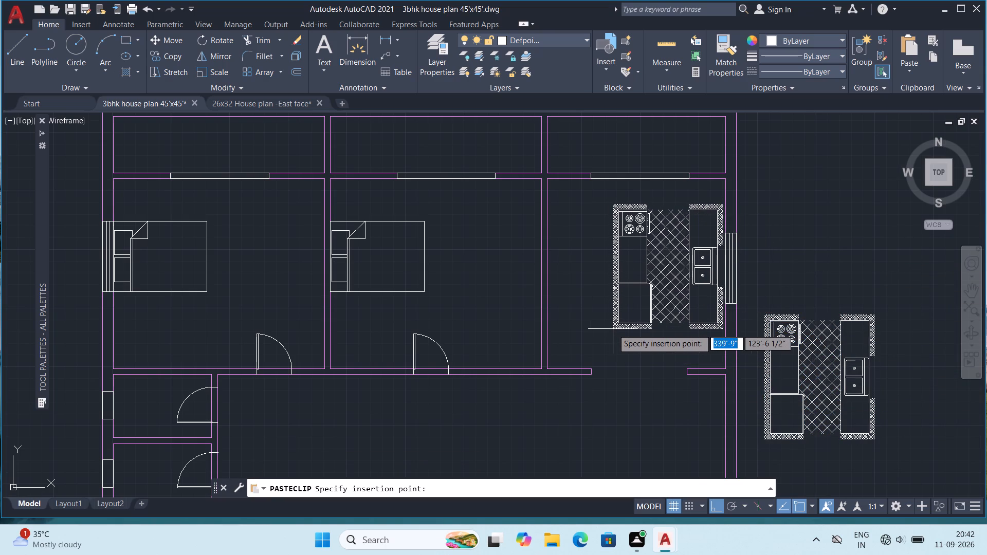
click(605, 328)
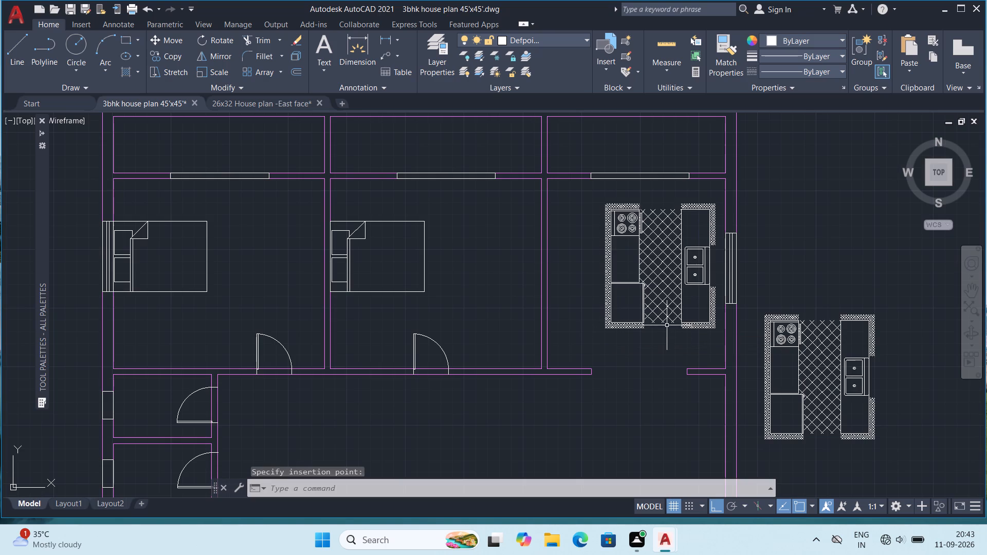
Scale up the kitchen layout copy in the northeast room freehand from a base point on its lower edge.
click(667, 316)
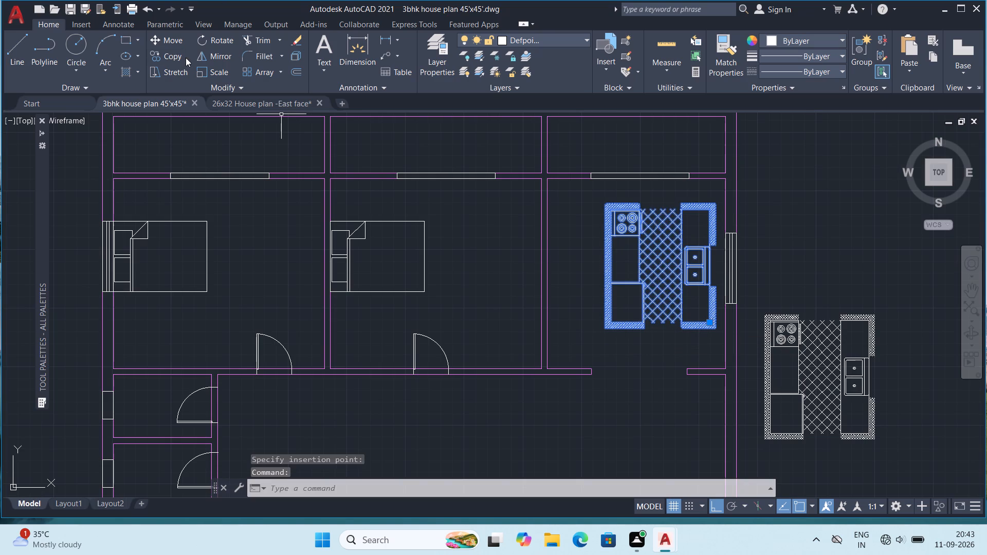
text(sc)
key(Return)
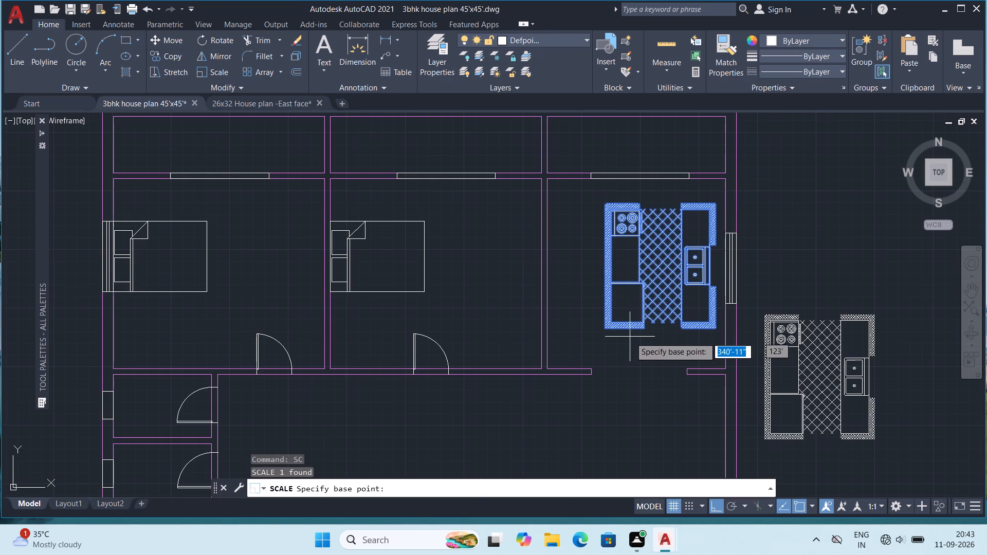
click(641, 325)
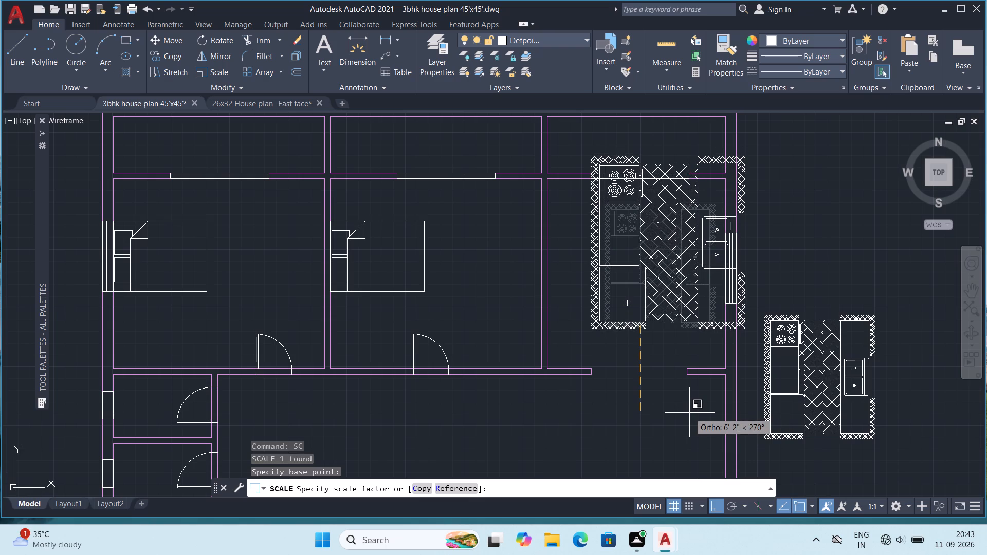
click(690, 412)
Place a copy of the enlarged kitchen layout outside the plan's east wall and erase the enlarged one overlapping the northeast room's walls.
click(715, 328)
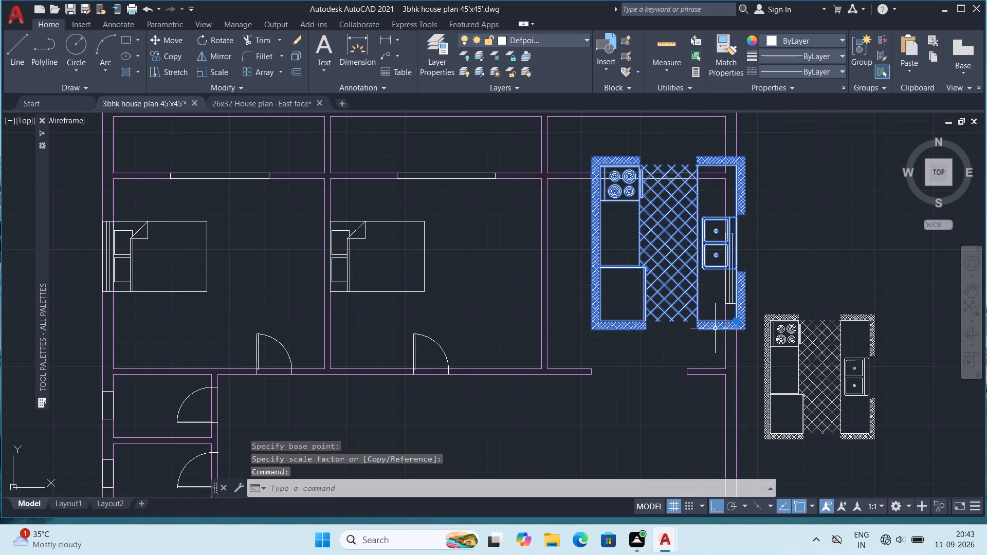
key(ctrl+c)
key(ctrl+v)
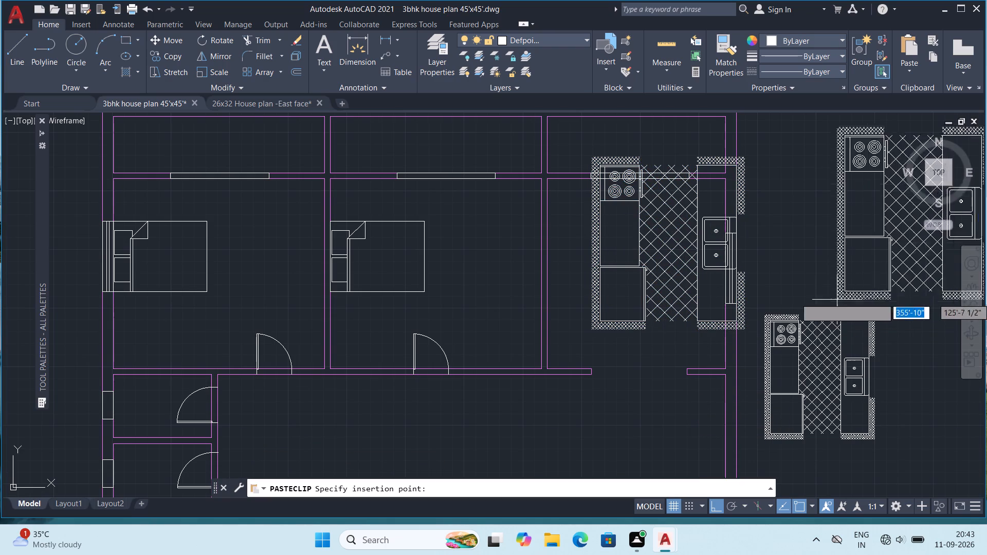
click(781, 297)
click(700, 320)
key(Delete)
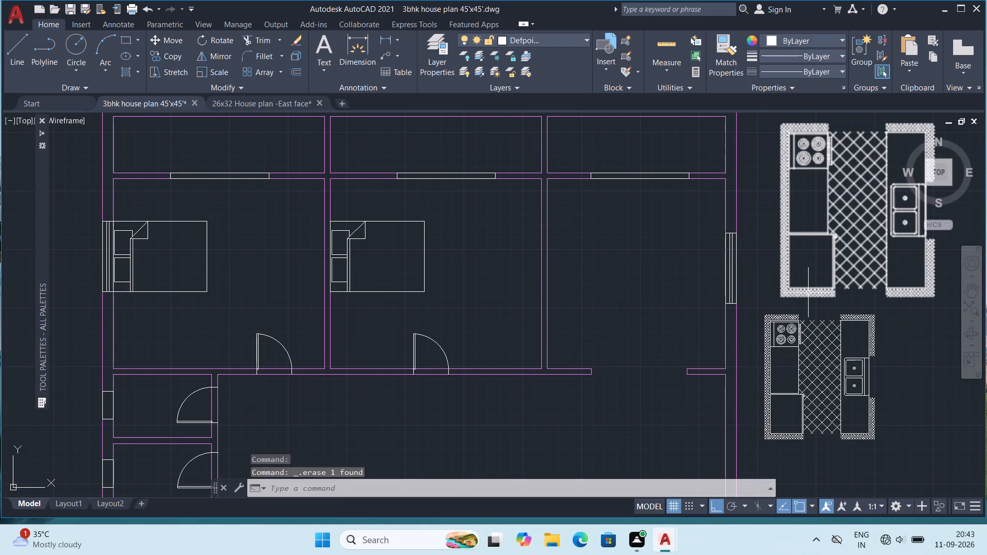
Copy the enlarged kitchen layout from outside the east wall back into the northeast room, fitting it between the room's walls.
click(822, 295)
key(ctrl+c)
key(ctrl+v)
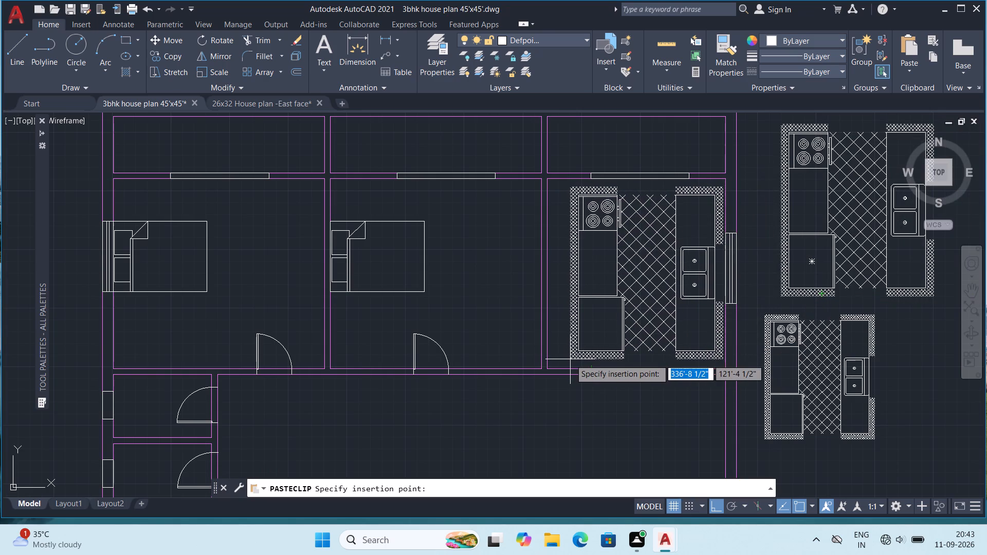
click(571, 359)
Rotate the three-seat sofa west of the plan 90° clockwise so its back faces east.
scroll(651, 304, down, 1)
middle_drag(568, 381, 586, 315)
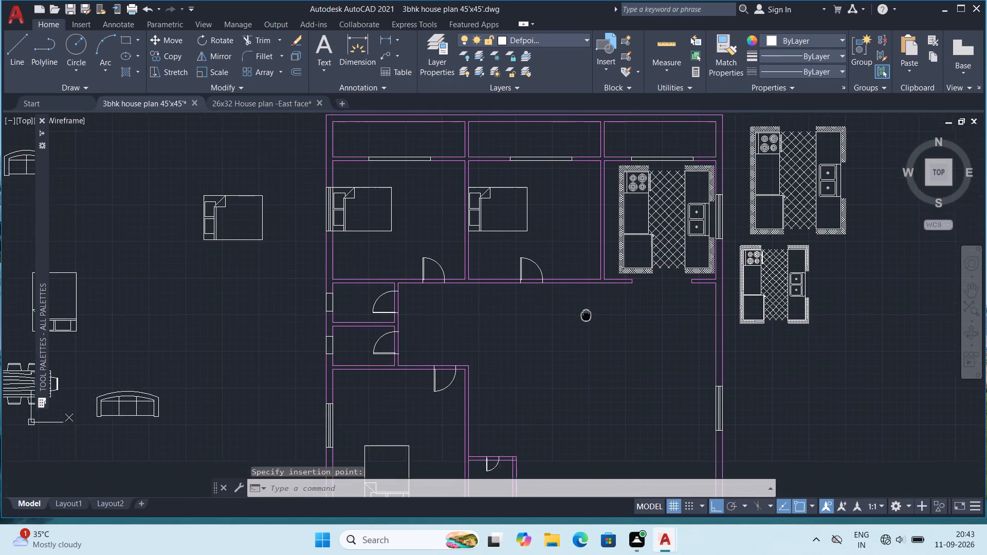
middle_drag(586, 315, 607, 271)
scroll(604, 275, down, 1)
middle_drag(604, 284, 565, 279)
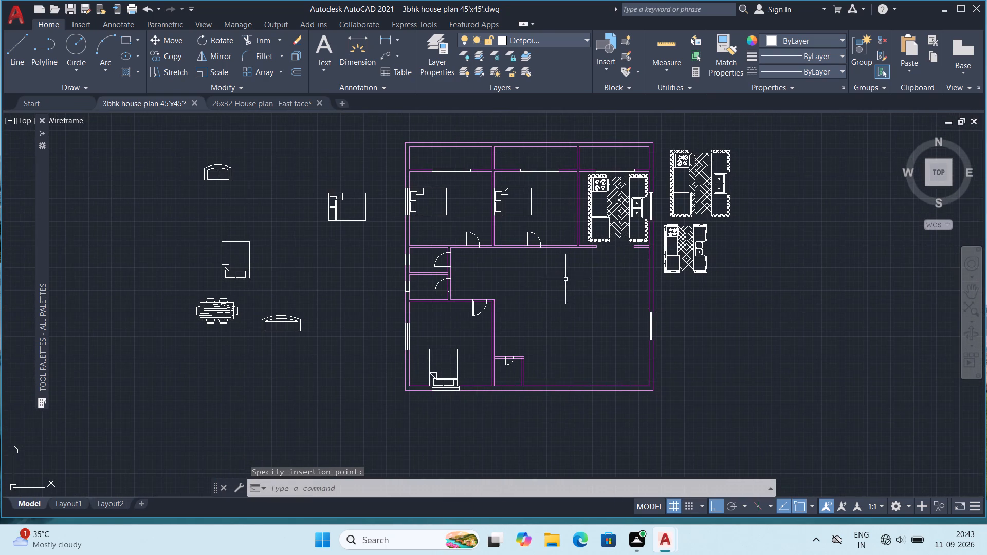
scroll(618, 279, up, 1)
middle_drag(618, 277, 643, 298)
scroll(325, 300, down, 1)
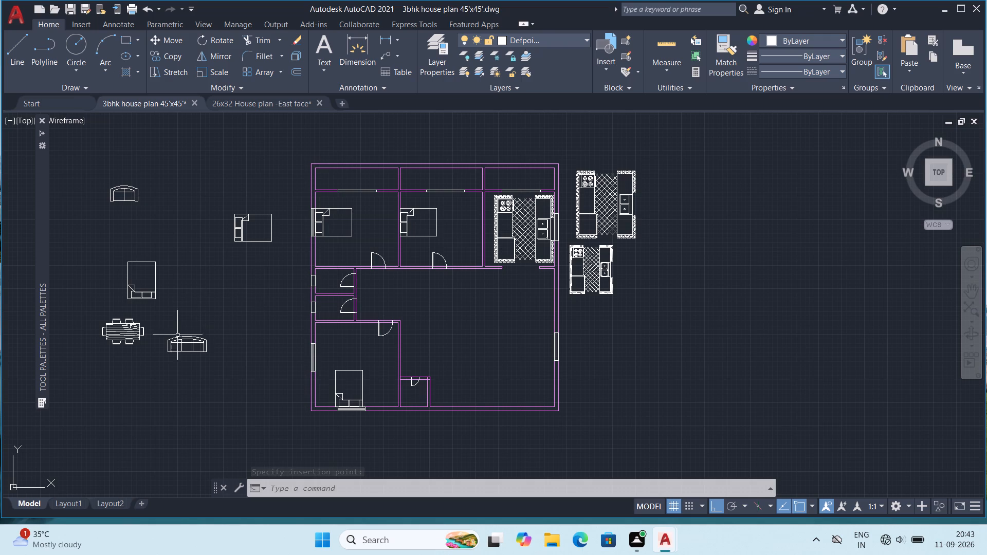
click(173, 337)
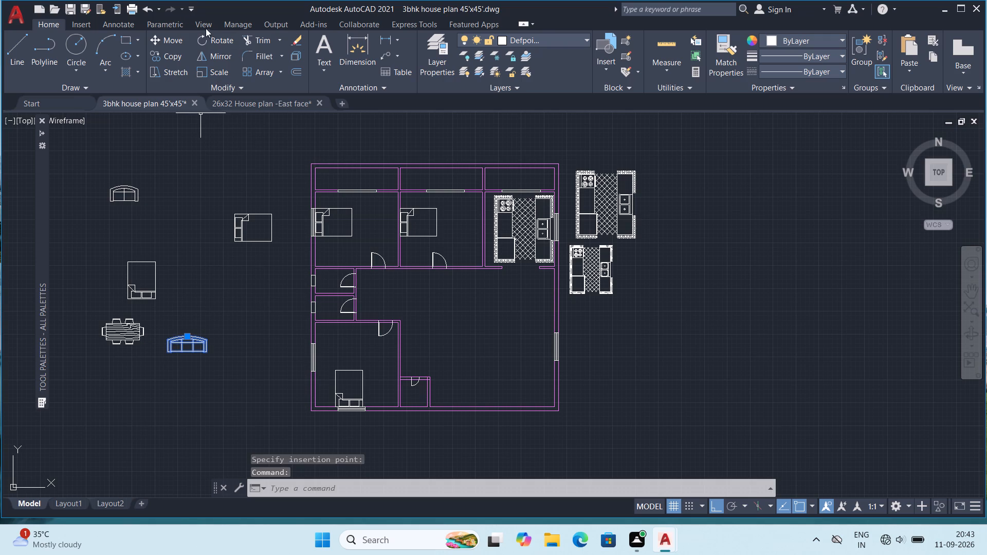
click(205, 36)
click(201, 344)
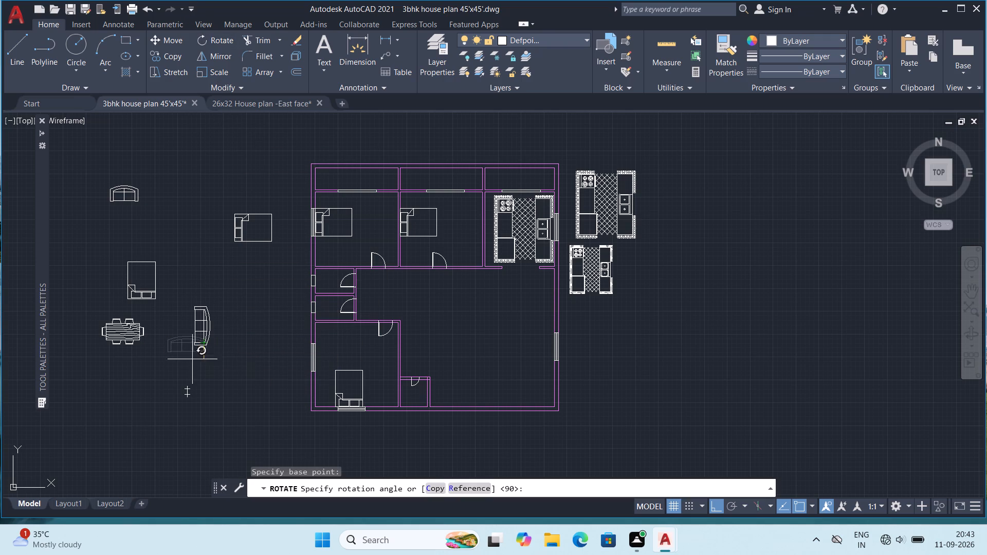
click(186, 371)
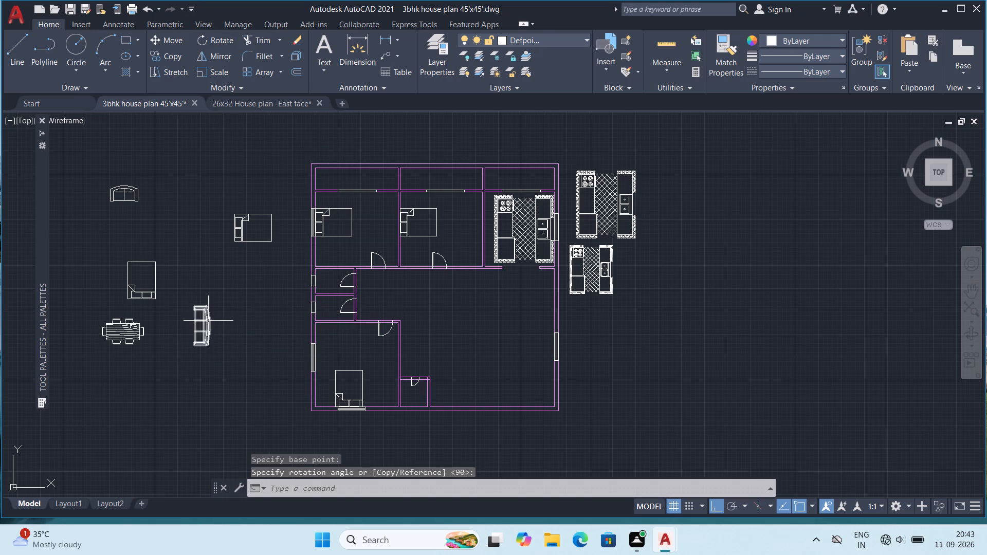
Copy the rotated three-seat sofa into the hall, against the east wall just south of the kitchen opening.
click(208, 320)
key(ctrl+c)
key(ctrl+v)
scroll(495, 396, up, 2)
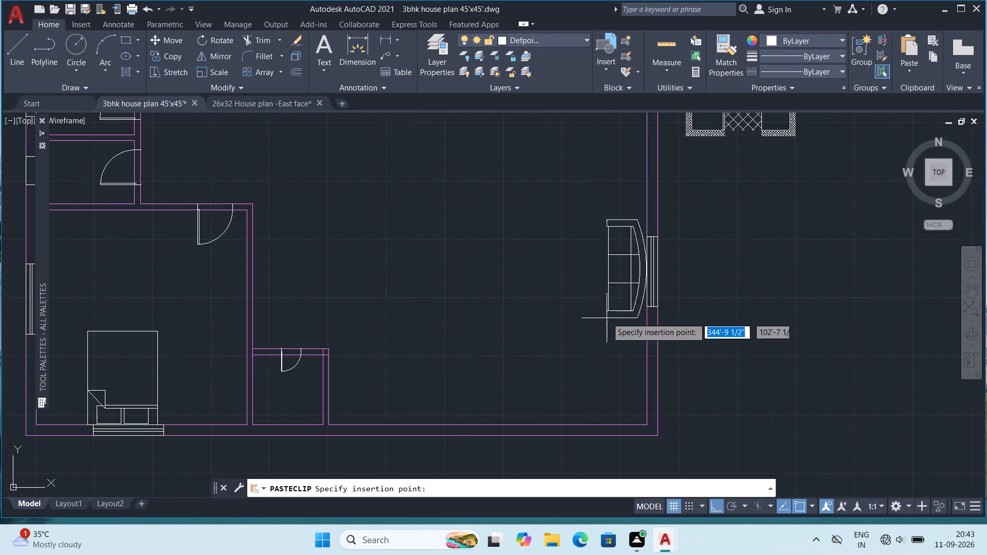
middle_drag(607, 317, 617, 502)
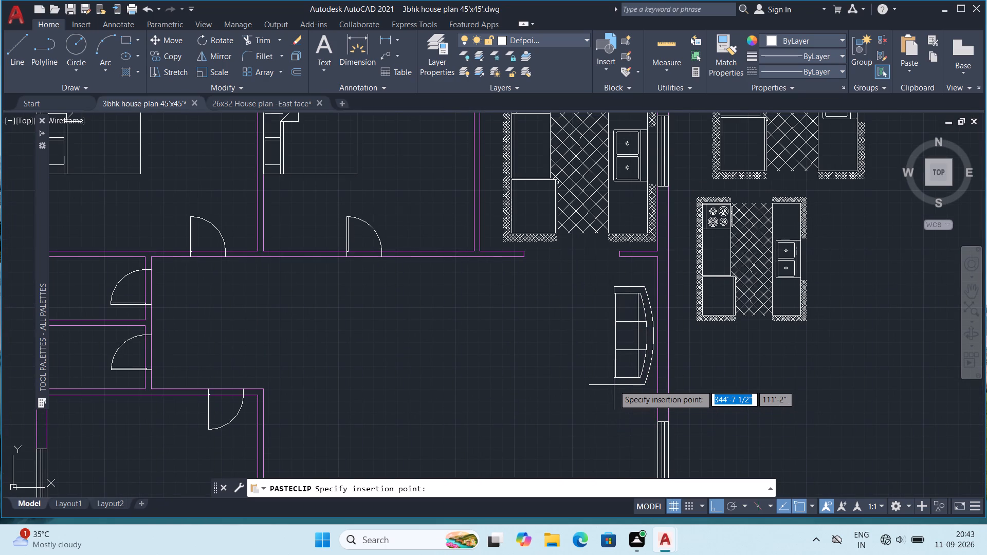
click(614, 384)
Copy the three-seat sofa again into the hall, directly south of the first one at the east wall window.
scroll(614, 384, down, 3)
scroll(363, 377, up, 2)
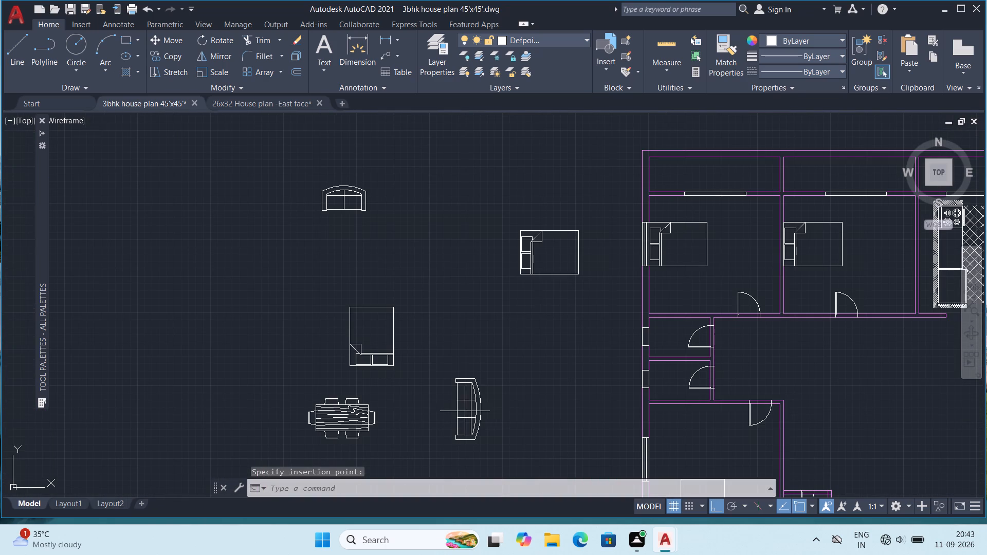
click(465, 411)
click(470, 397)
click(471, 394)
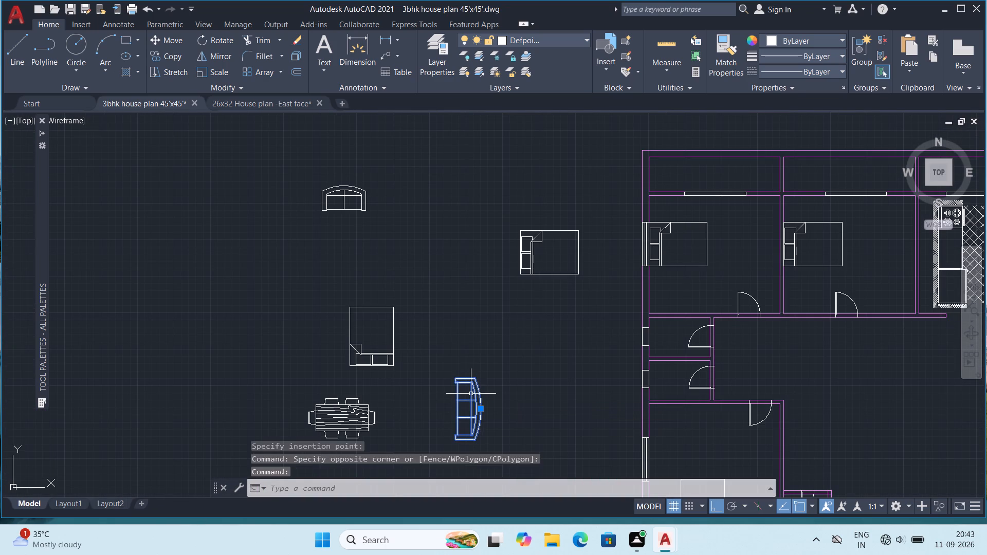
key(ctrl+c)
key(ctrl+v)
middle_drag(681, 428, 478, 294)
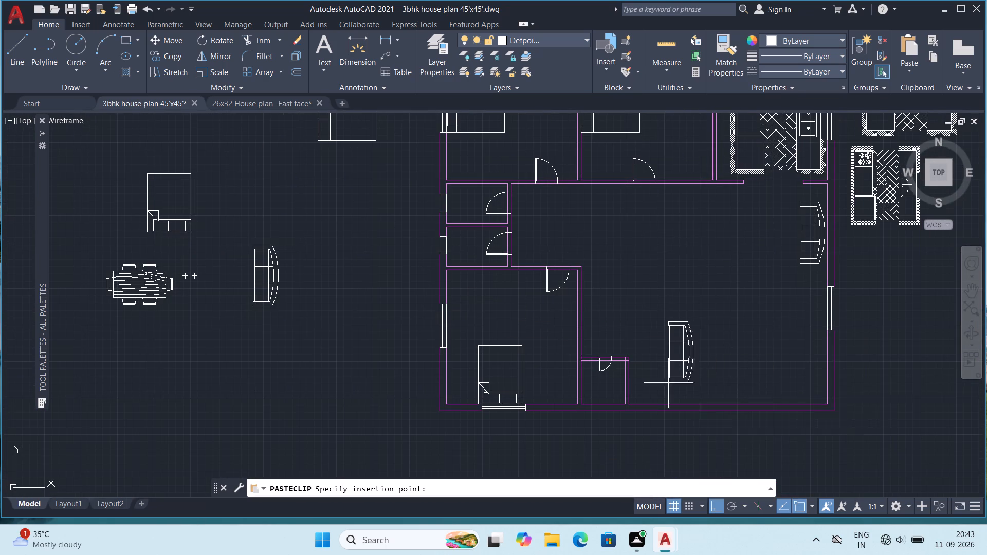
click(799, 329)
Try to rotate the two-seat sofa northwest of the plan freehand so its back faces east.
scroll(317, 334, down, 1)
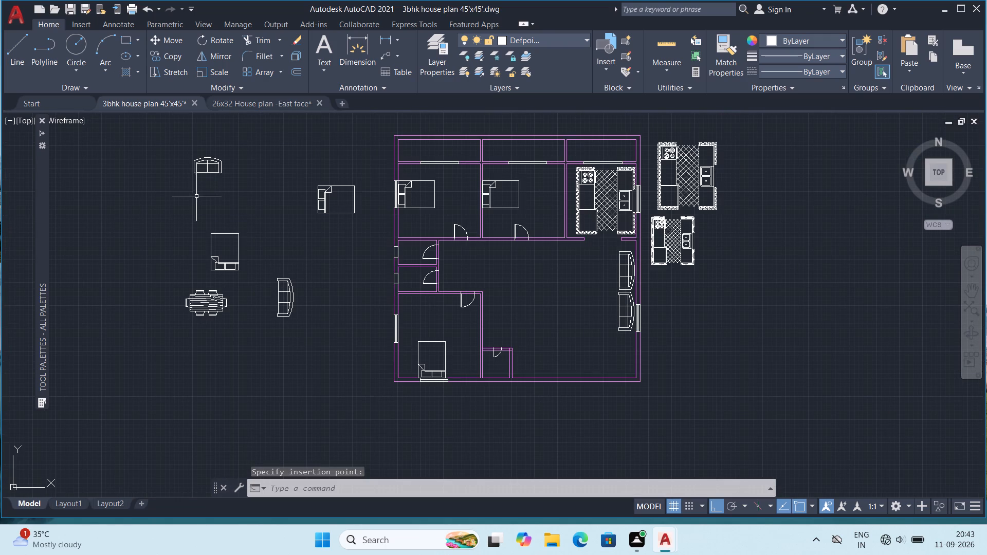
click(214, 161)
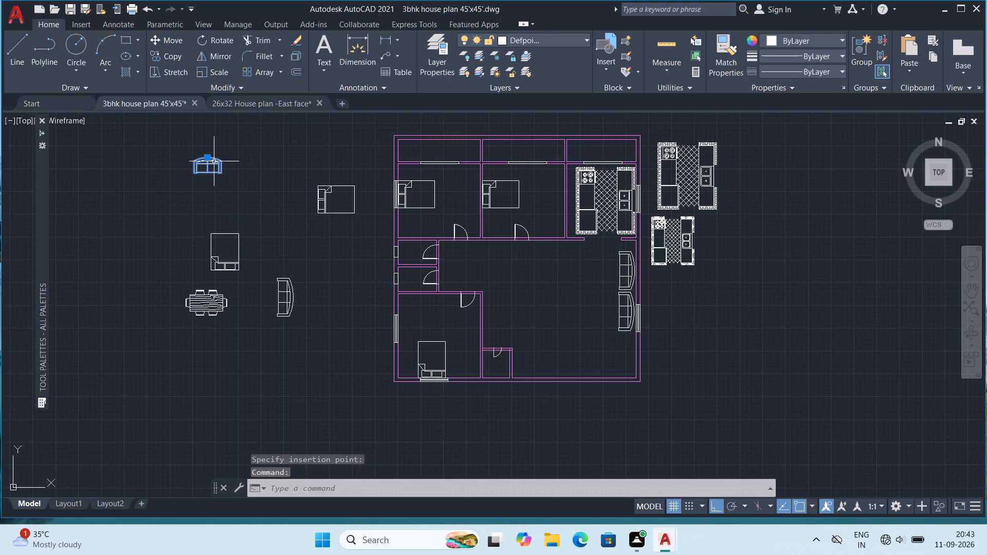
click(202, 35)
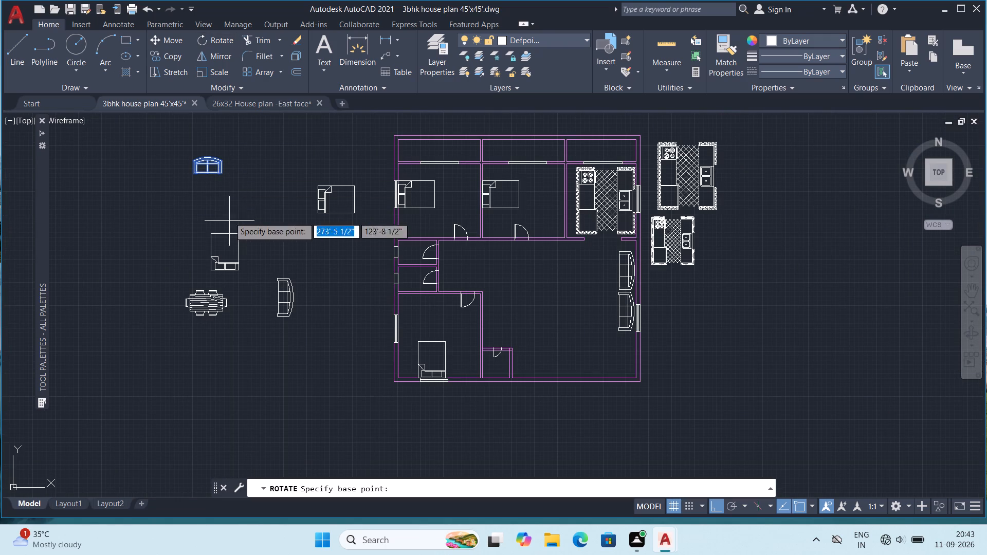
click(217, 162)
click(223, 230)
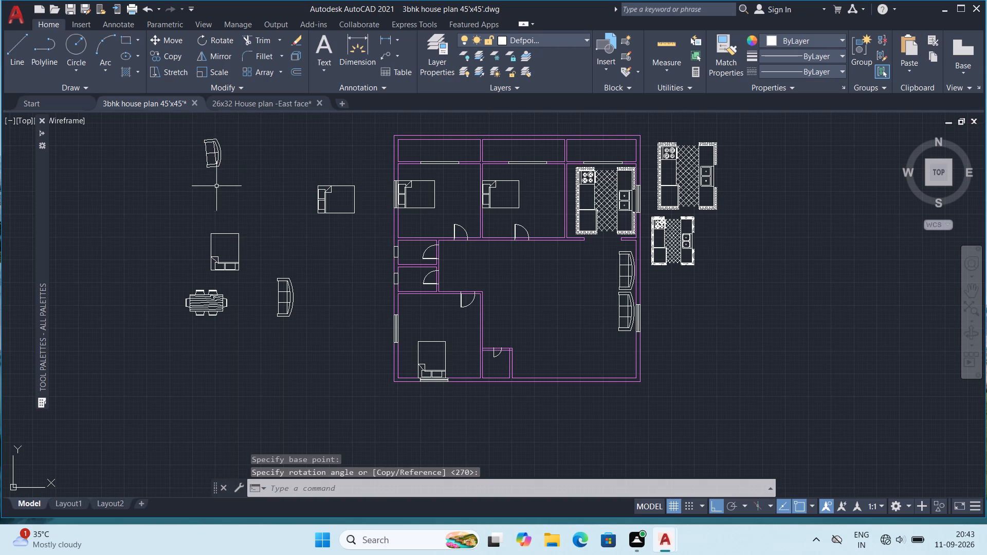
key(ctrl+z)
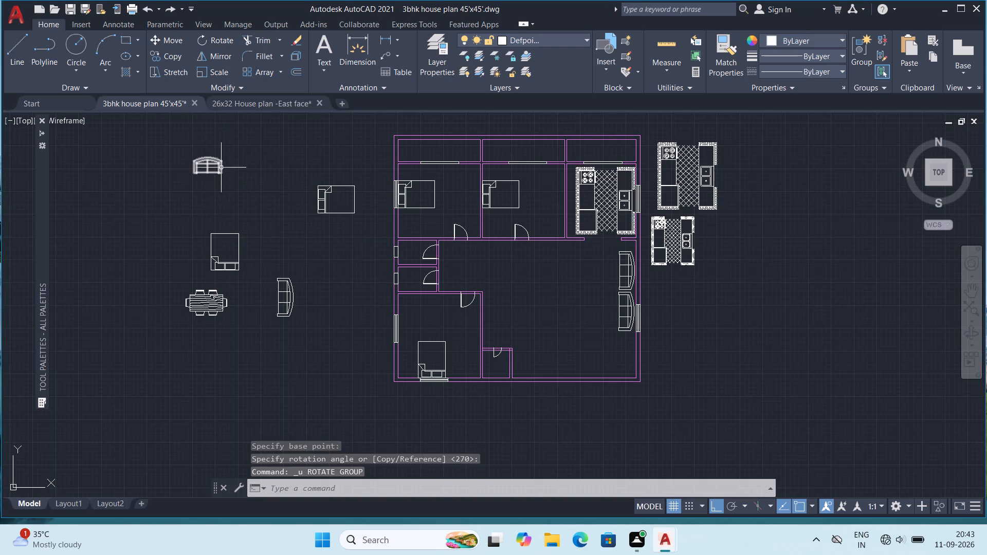
Rotate the two-seat sofa 90° clockwise so its back faces east.
click(220, 166)
click(203, 36)
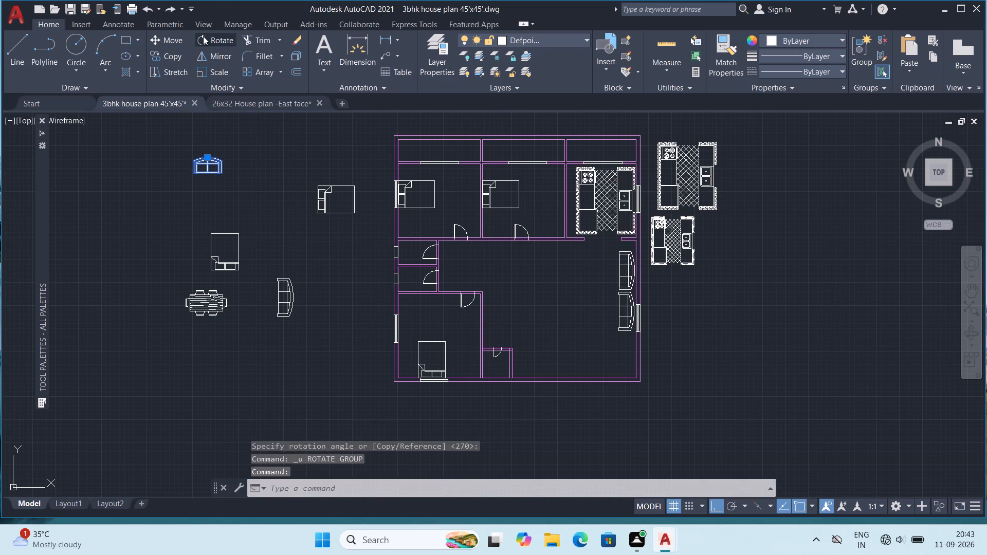
click(217, 166)
click(205, 226)
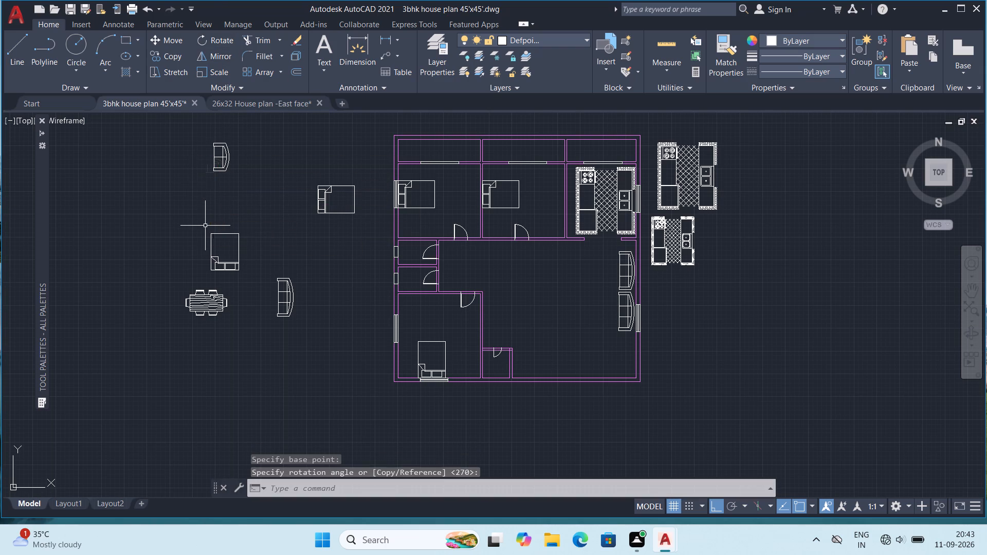
Copy the rotated two-seat sofa into the hall's southeast part, in line below the two three-seat sofas along the east wall.
click(225, 164)
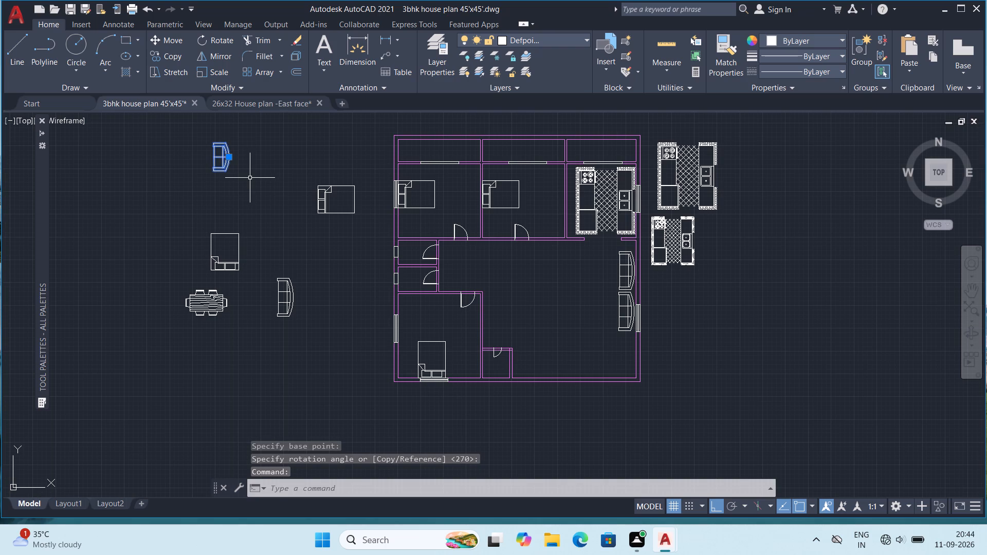
key(ctrl+c)
key(ctrl+v)
scroll(617, 341, up, 1)
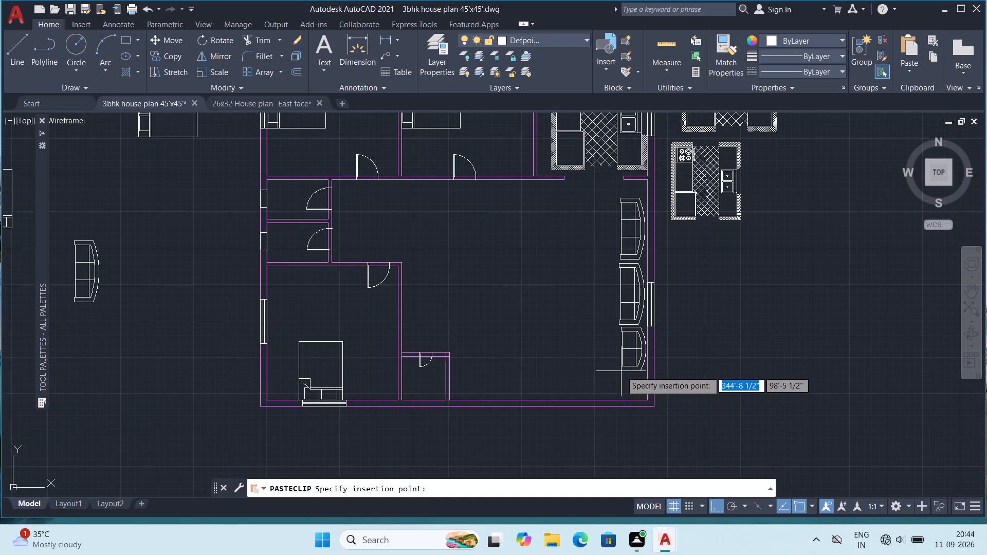
click(619, 372)
Copy the six-chair dining table into the hall, south of the kitchen and west of the sofas.
scroll(647, 332, down, 1)
middle_drag(633, 304, 632, 329)
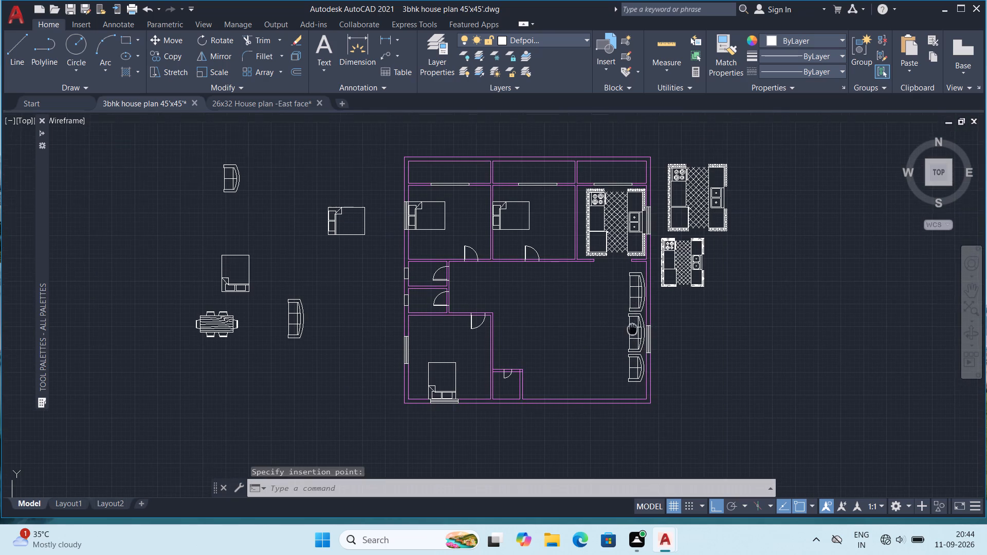
middle_drag(632, 329, 632, 329)
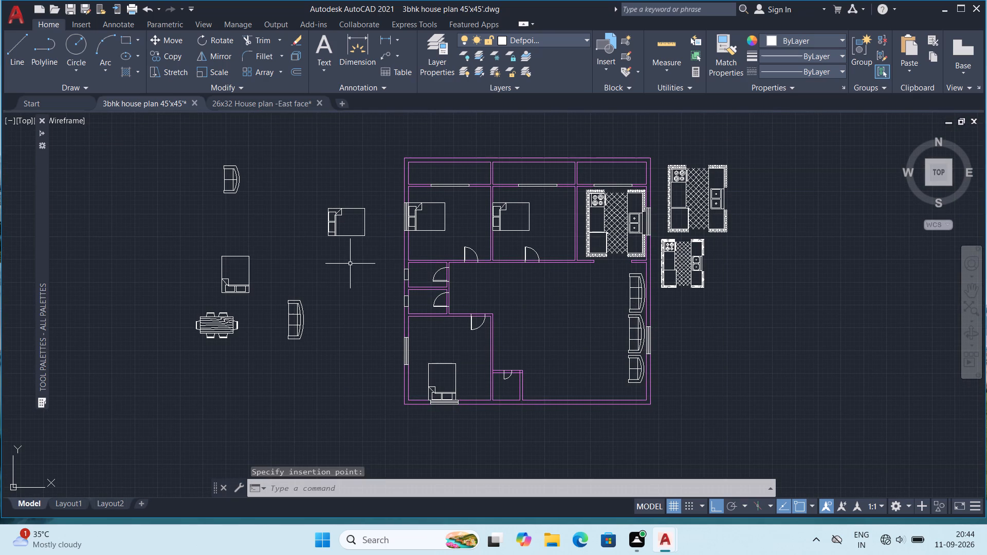
click(209, 317)
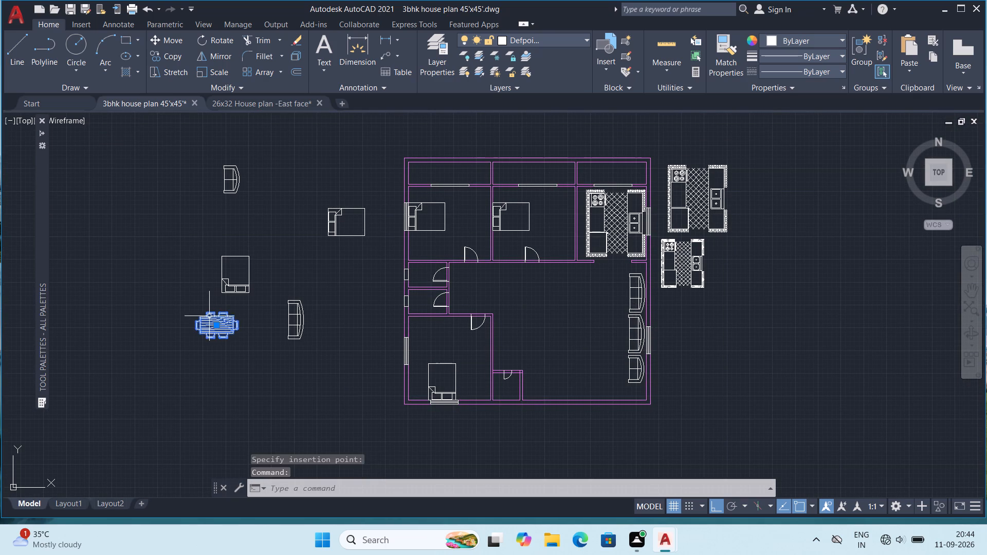
key(ctrl+c)
key(ctrl+v)
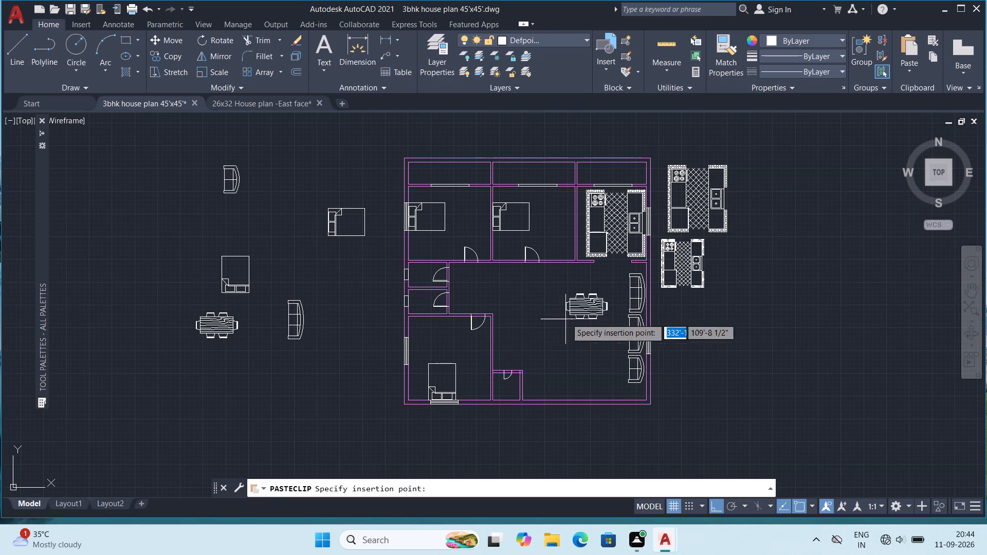
scroll(568, 304, up, 2)
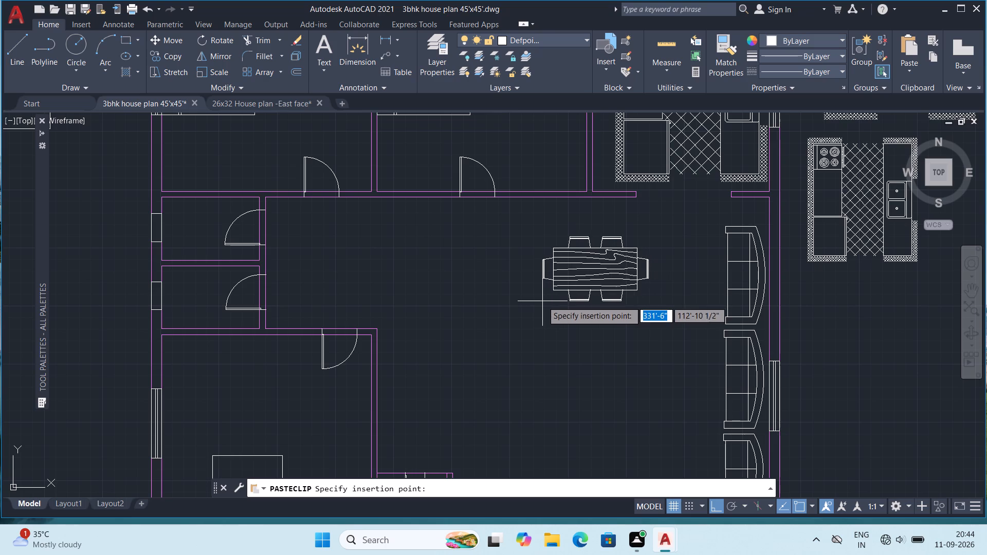
click(531, 302)
Erase the two spare kitchen layout blocks outside the plan's east wall.
scroll(629, 276, down, 1)
middle_drag(573, 298, 558, 309)
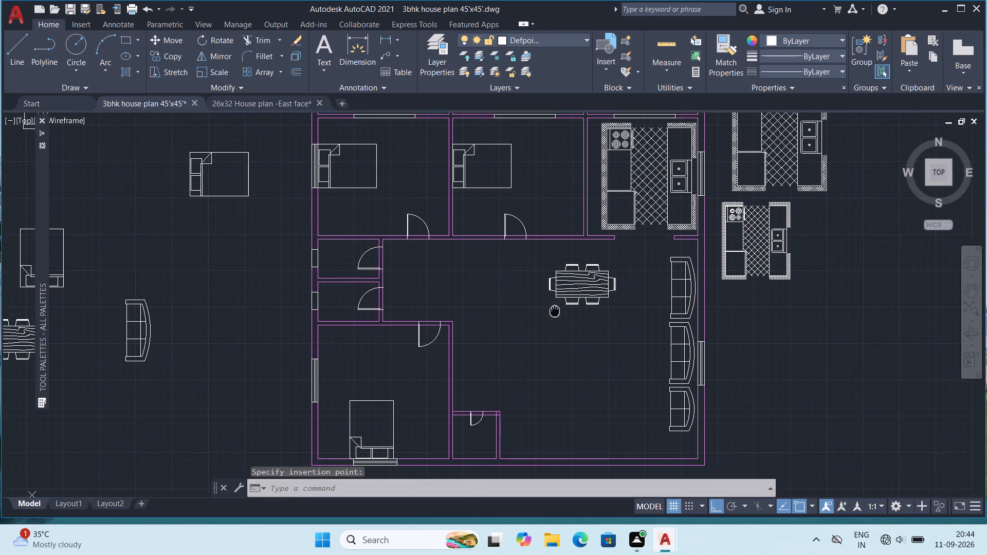
middle_drag(558, 309, 559, 308)
middle_drag(504, 374, 536, 401)
middle_drag(457, 336, 506, 356)
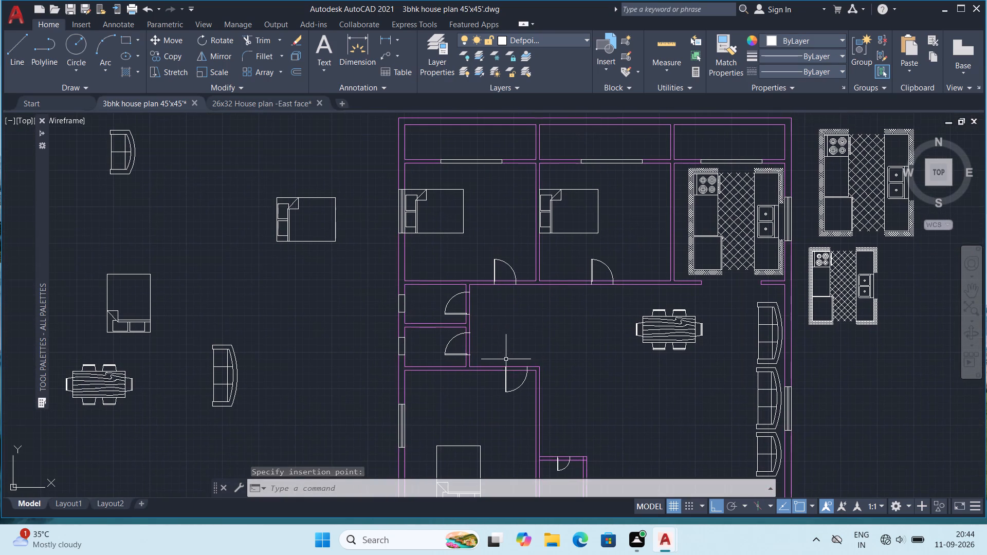
middle_drag(639, 300, 653, 279)
scroll(476, 292, down, 1)
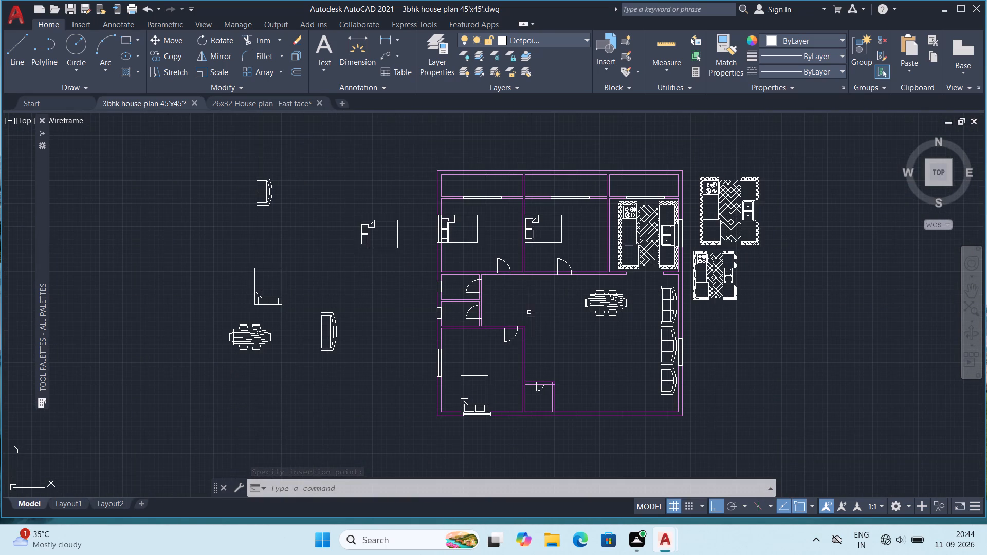
middle_drag(528, 301, 520, 306)
click(722, 198)
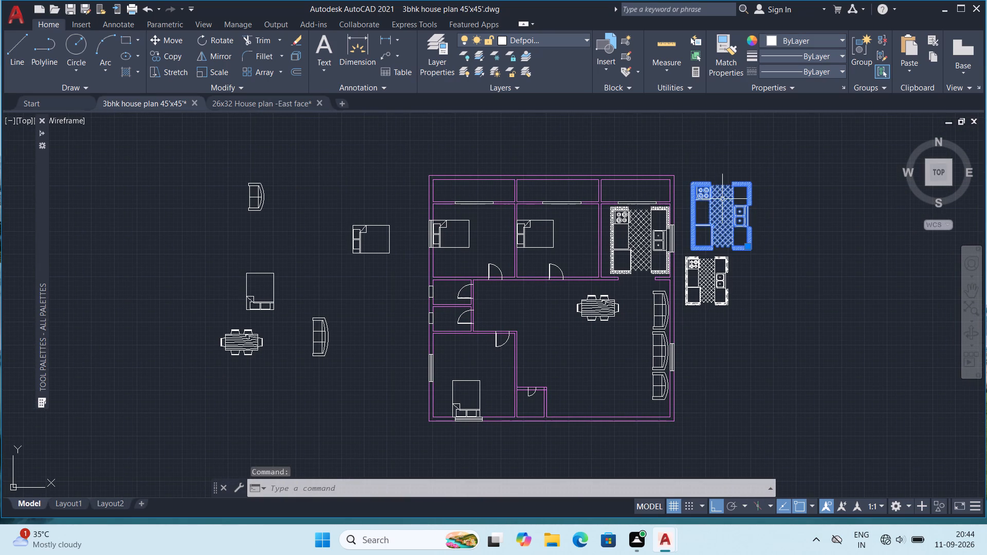
key(Delete)
click(720, 273)
key(Delete)
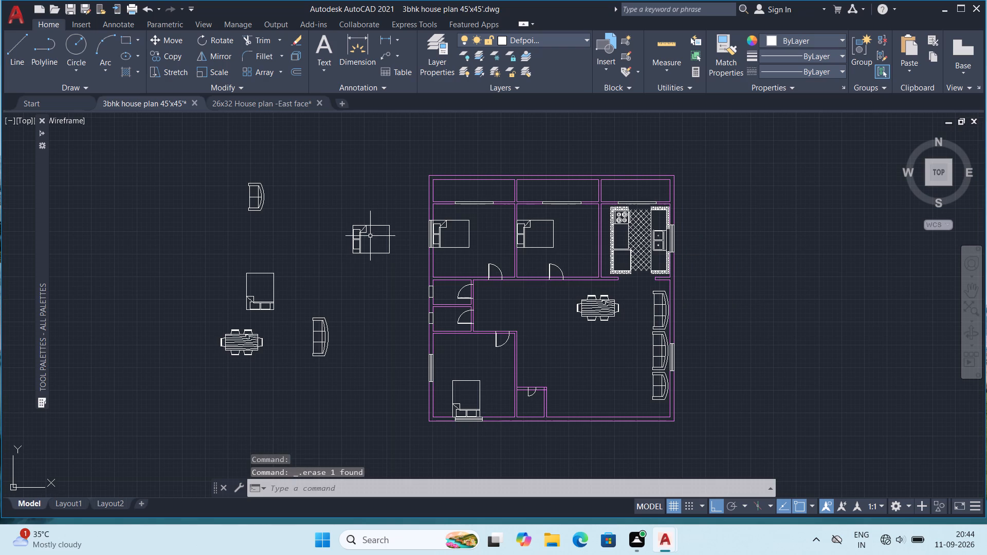
Erase all the leftover bed, sofa and dining table blocks west of the plan.
click(157, 149)
click(402, 388)
key(Delete)
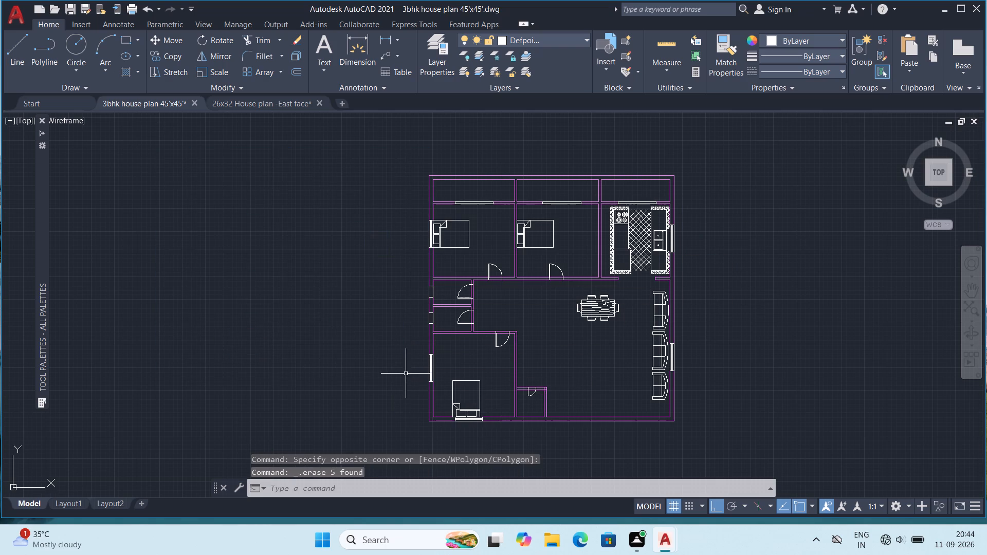
Place the Toilet - Imperial block in the open area west of the plan and set its view to Round (Plan).
middle_drag(625, 309, 578, 237)
scroll(578, 237, up, 1)
middle_drag(581, 262, 592, 300)
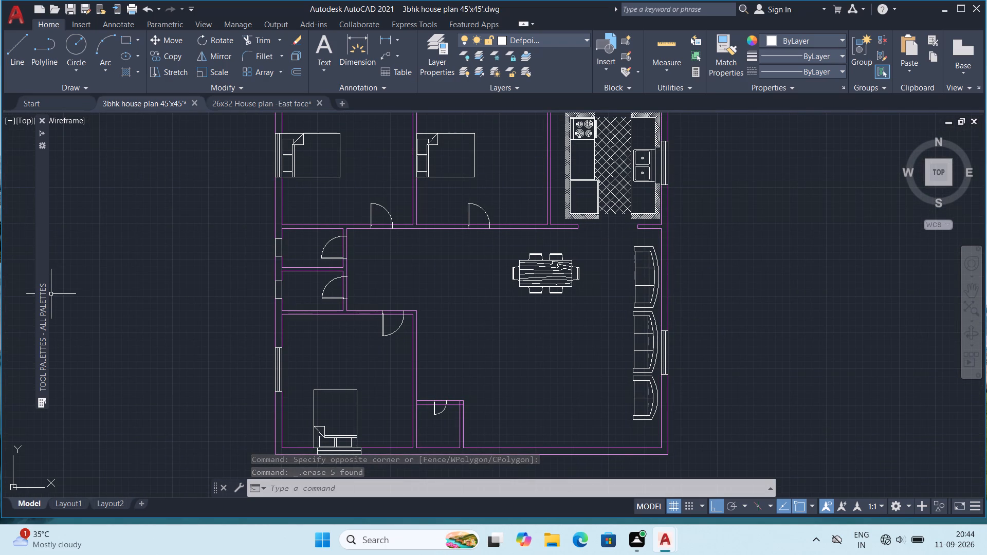
click(40, 284)
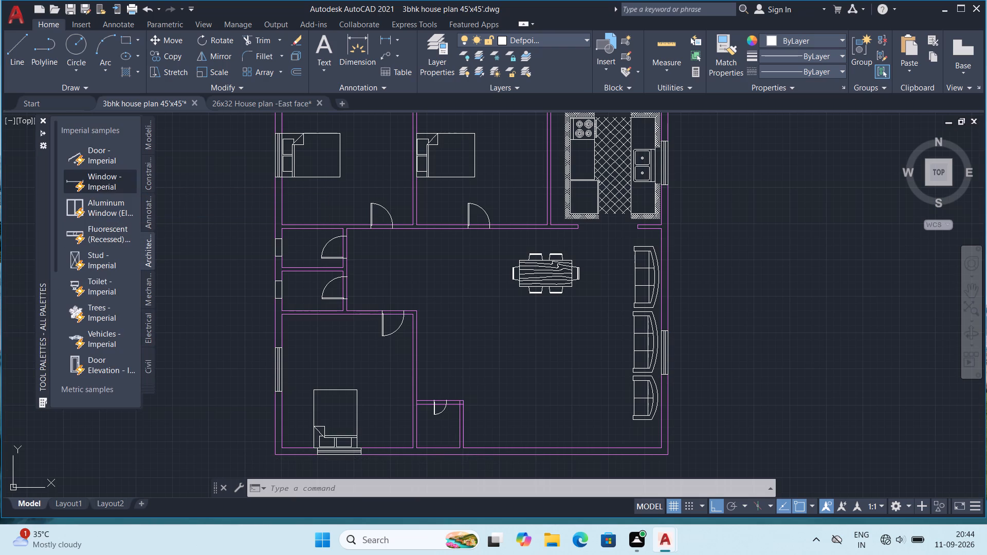
click(77, 286)
click(189, 260)
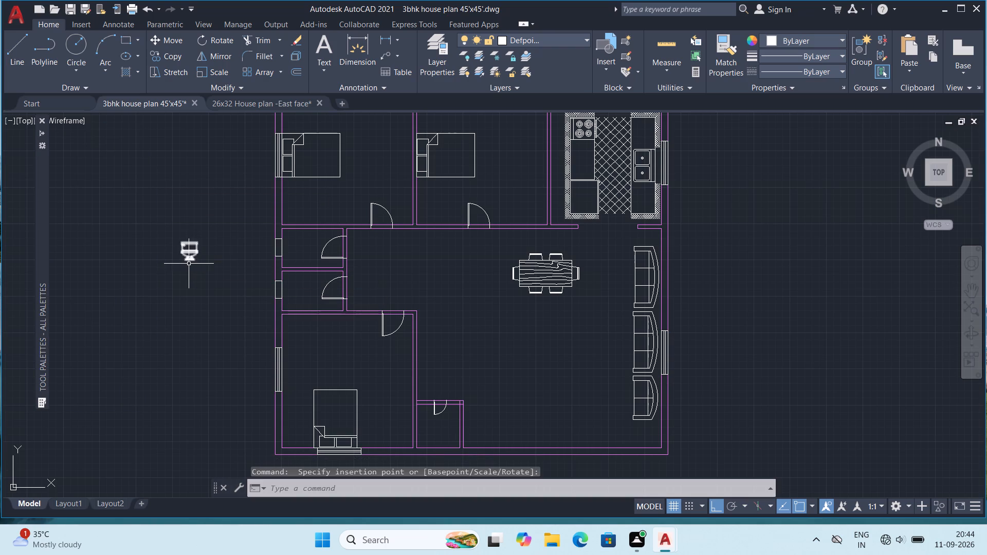
click(189, 258)
click(180, 262)
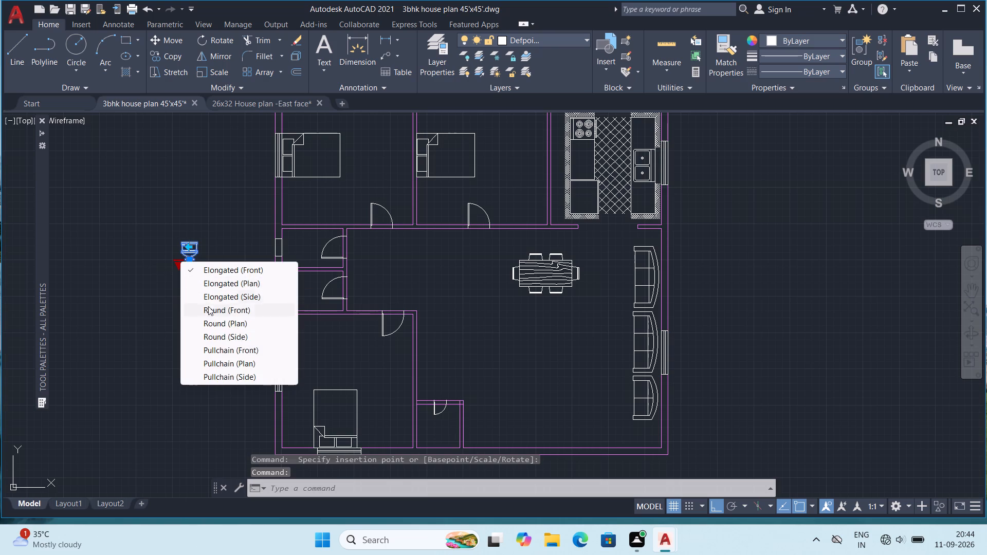
click(237, 321)
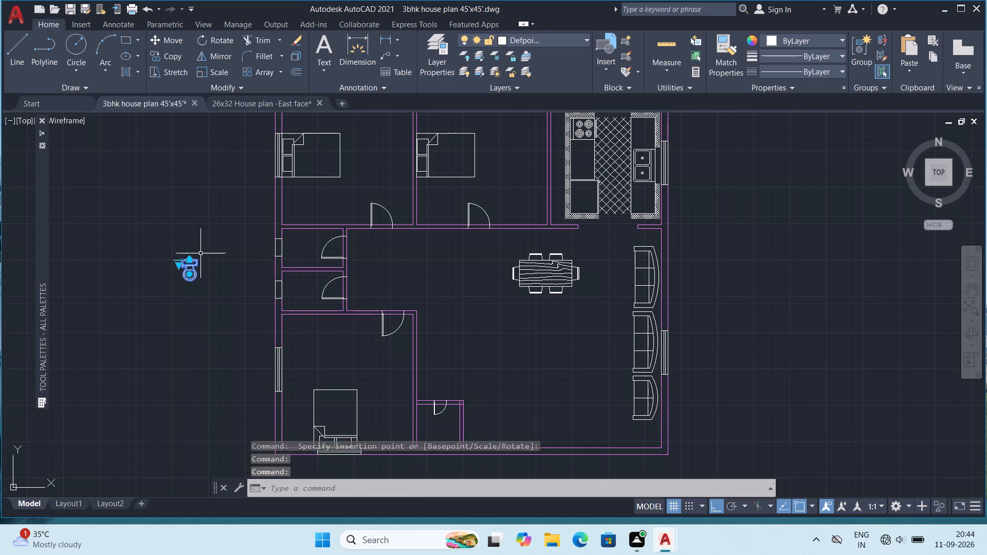
key(Escape)
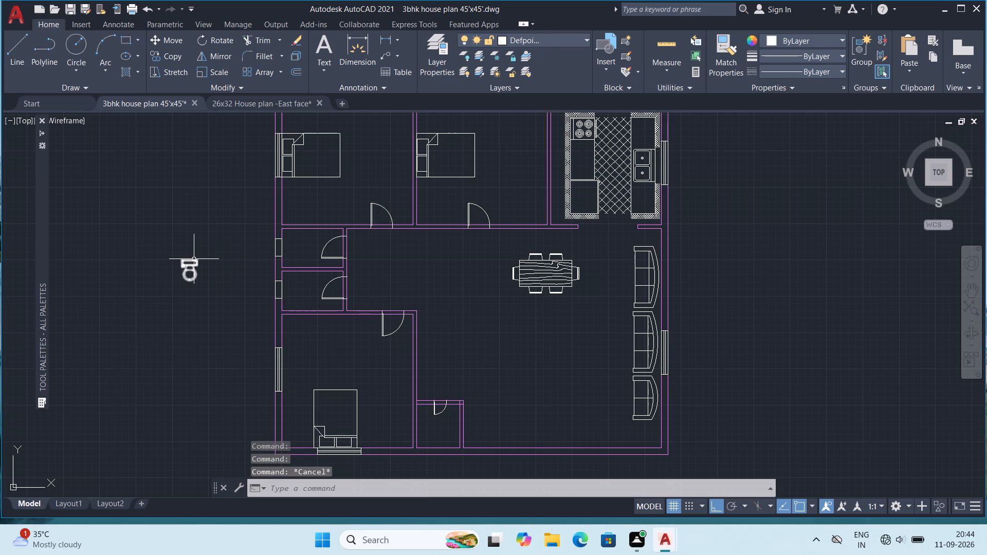
Copy the toilet block into the northern of the two bathrooms, with its tank against the north wall.
click(194, 259)
key(ctrl+c)
key(ctrl+v)
scroll(303, 277, up, 3)
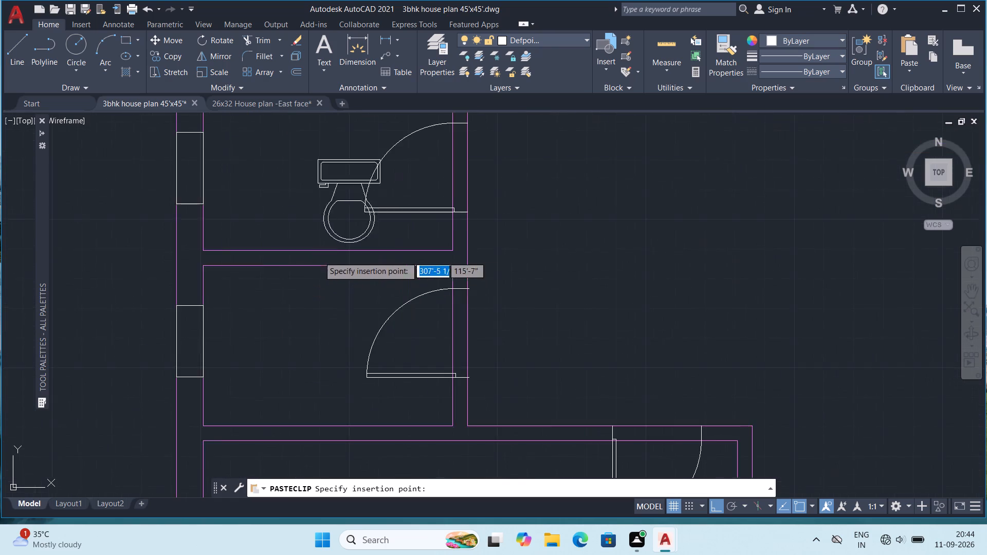
middle_drag(319, 255, 319, 337)
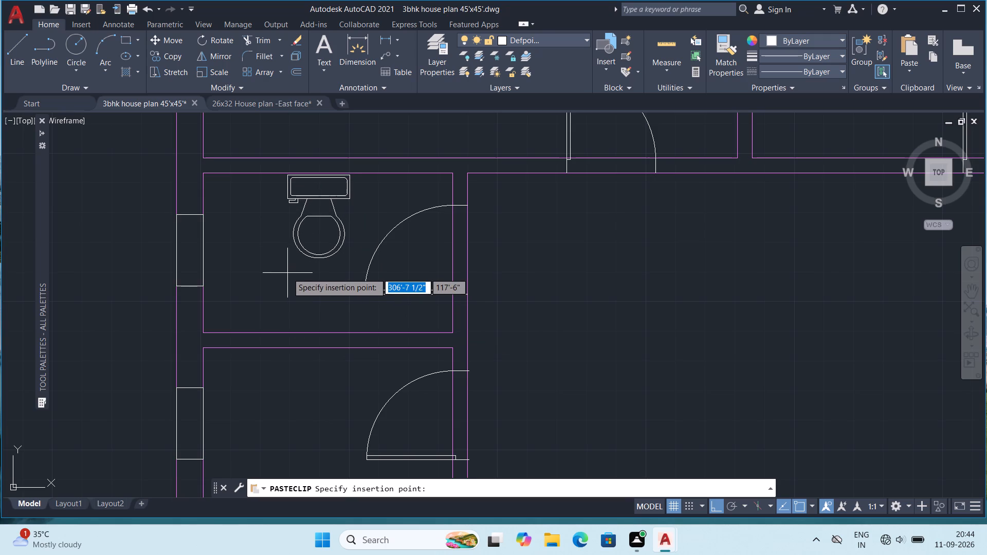
click(287, 272)
Rotate the source toilet west of the plan 90° counterclockwise so that its tank faces west.
scroll(313, 267, down, 2)
middle_drag(260, 290, 302, 282)
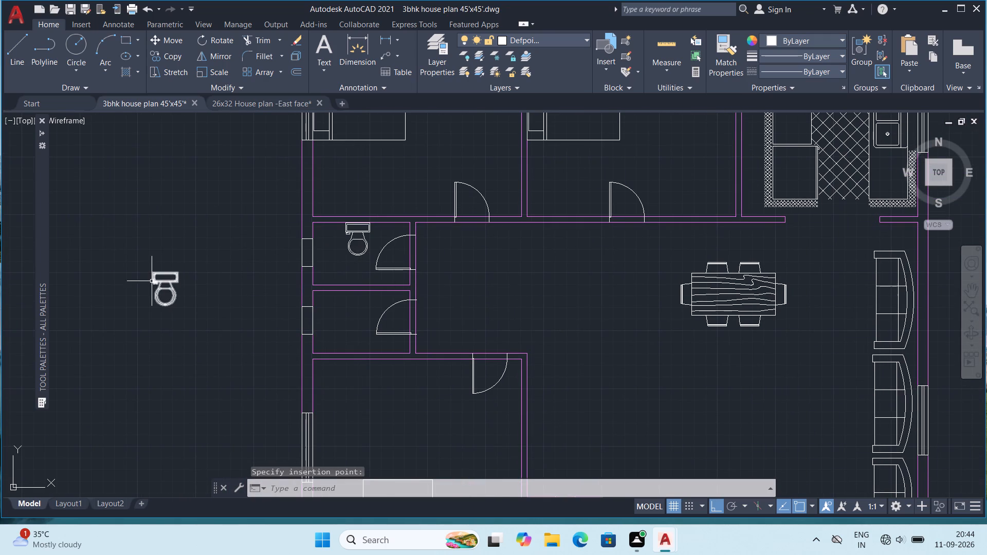
click(167, 279)
click(162, 285)
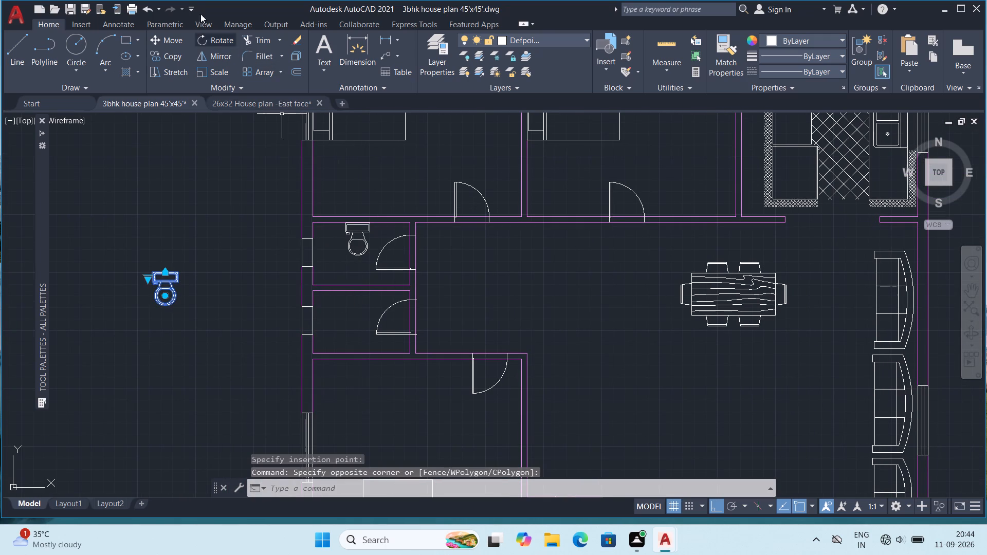
click(214, 36)
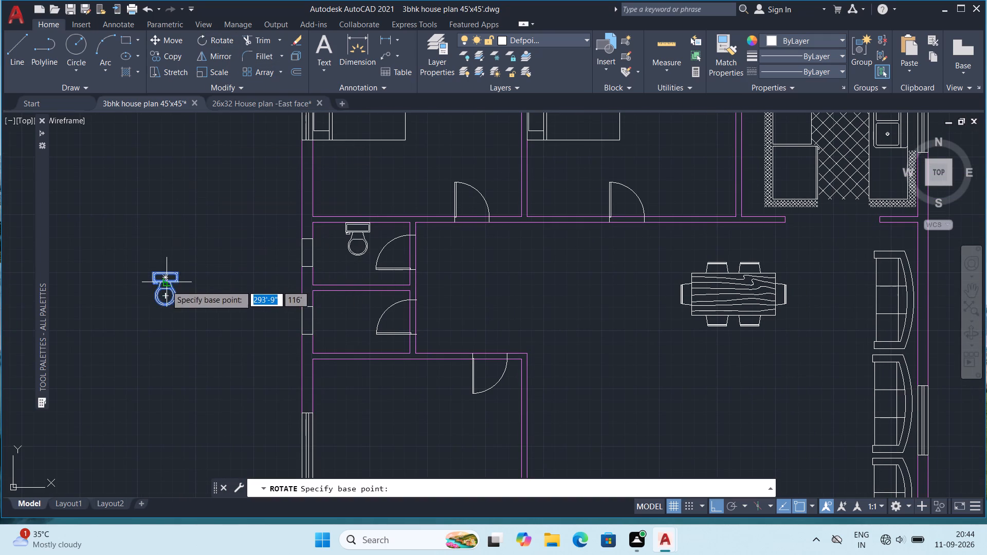
click(166, 285)
click(190, 228)
Copy the rotated toilet into the southern bathroom, with its tank against the west wall beside the ventilator.
click(167, 283)
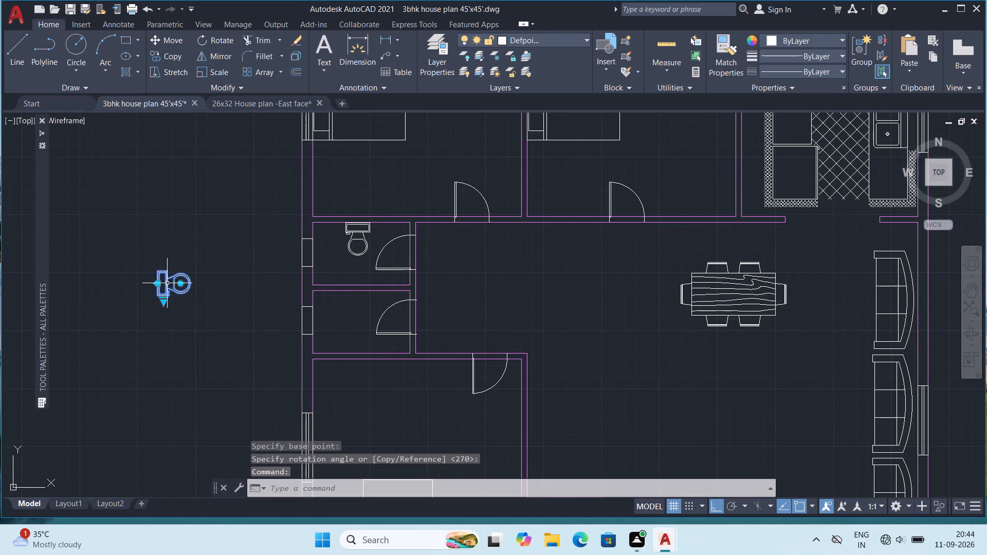
key(ctrl+c)
key(ctrl+v)
scroll(297, 299, up, 1)
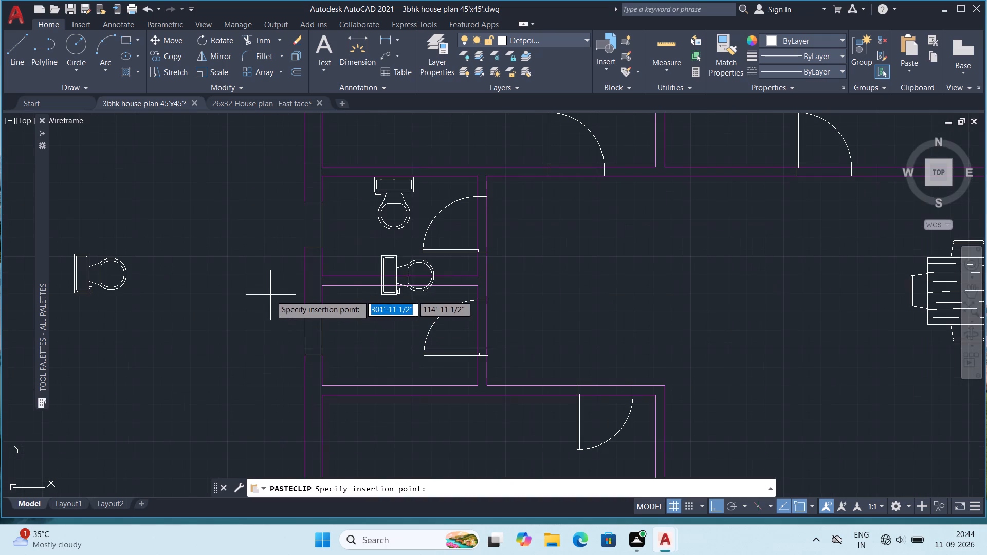
scroll(211, 348, up, 2)
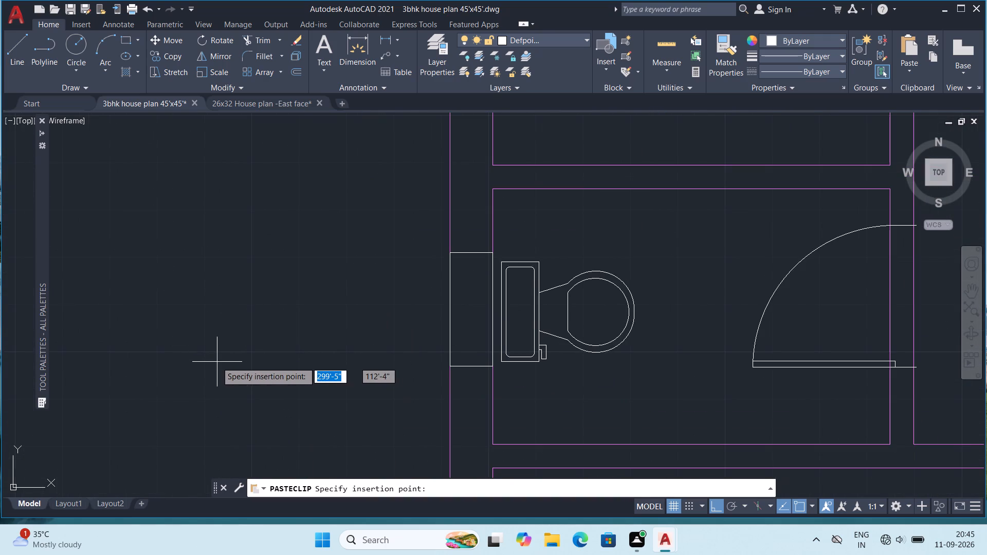
click(211, 360)
Erase the leftover source toilet west of the plan.
scroll(365, 321, down, 1)
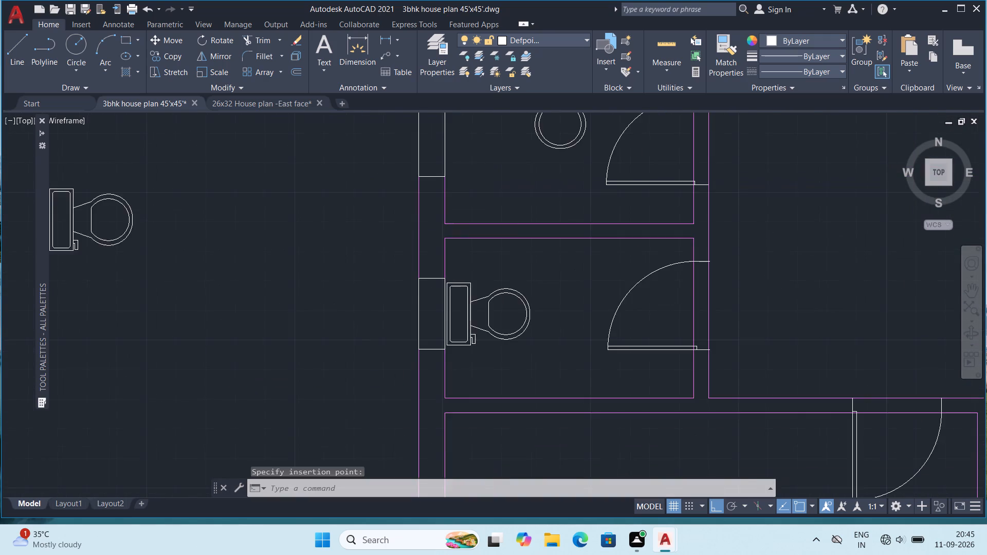
scroll(365, 321, down, 1)
middle_drag(367, 323, 368, 331)
click(211, 254)
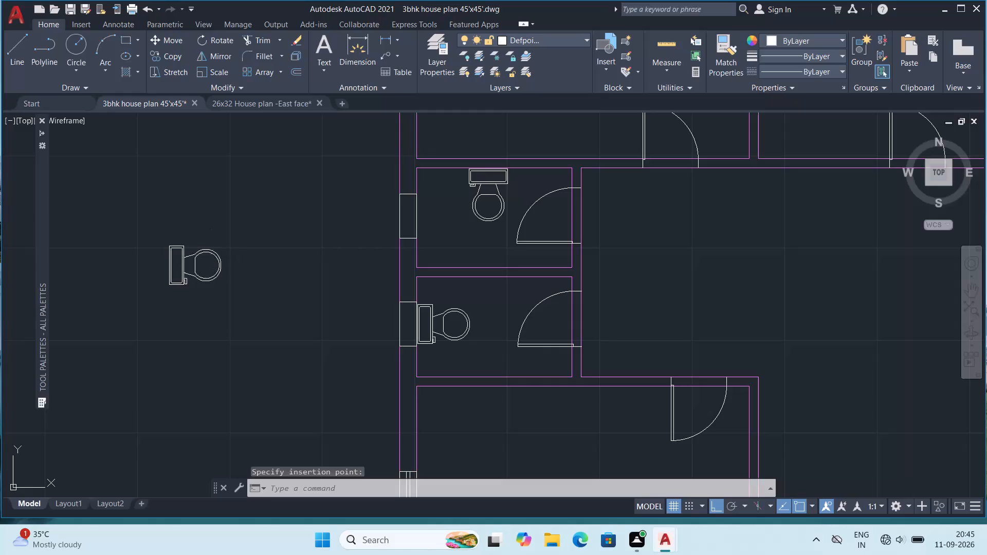
key(Delete)
Review the furnished plan from the northern rooms and kitchen down to the hall and southern bedroom.
scroll(534, 277, down, 1)
middle_drag(678, 284, 497, 316)
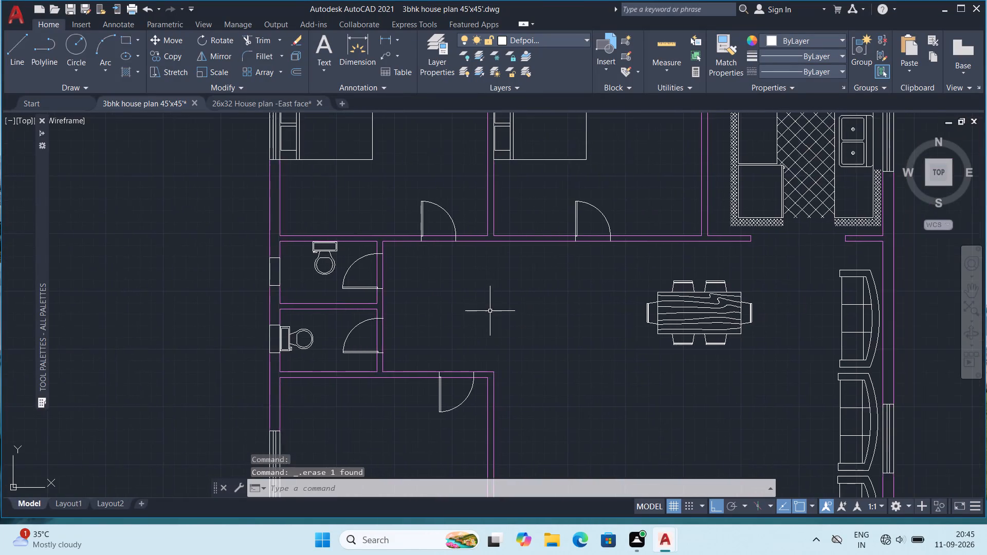
scroll(489, 309, down, 1)
middle_drag(541, 310, 477, 295)
middle_drag(486, 289, 486, 401)
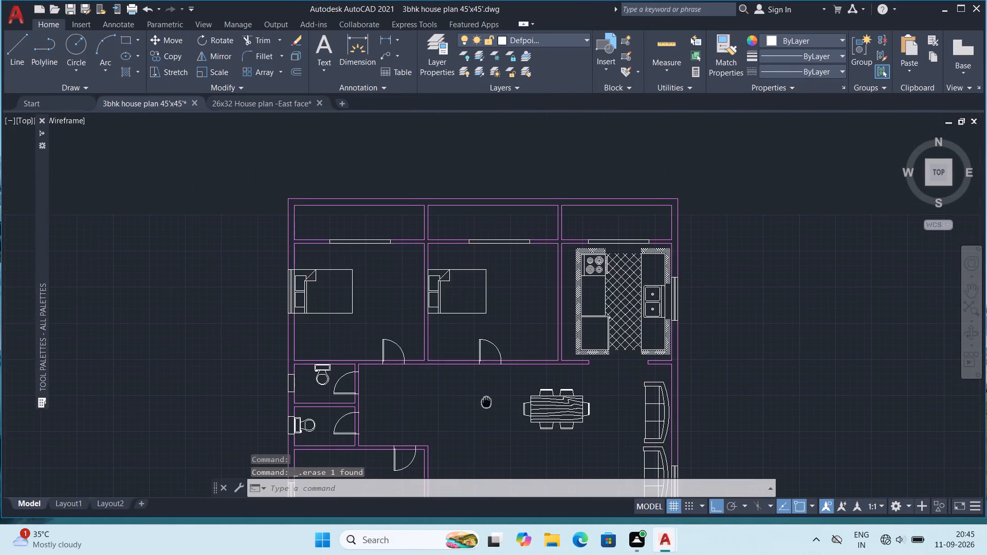
middle_drag(486, 401, 503, 213)
scroll(503, 213, down, 1)
scroll(538, 401, up, 1)
middle_drag(486, 302, 485, 418)
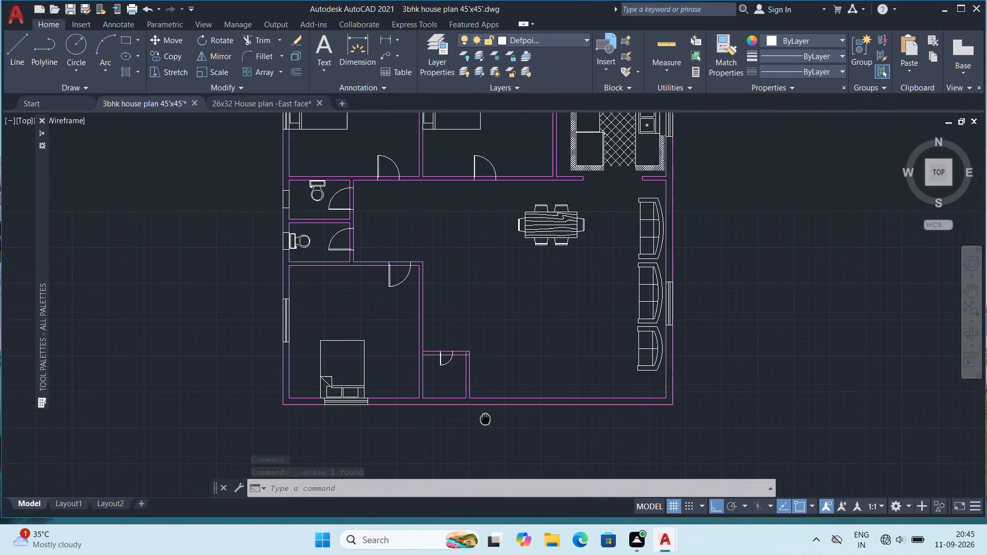
middle_drag(485, 418, 485, 418)
Add the single-line text "BED ROOM-1" west of the plan, about 2'-8" high and horizontal.
click(323, 67)
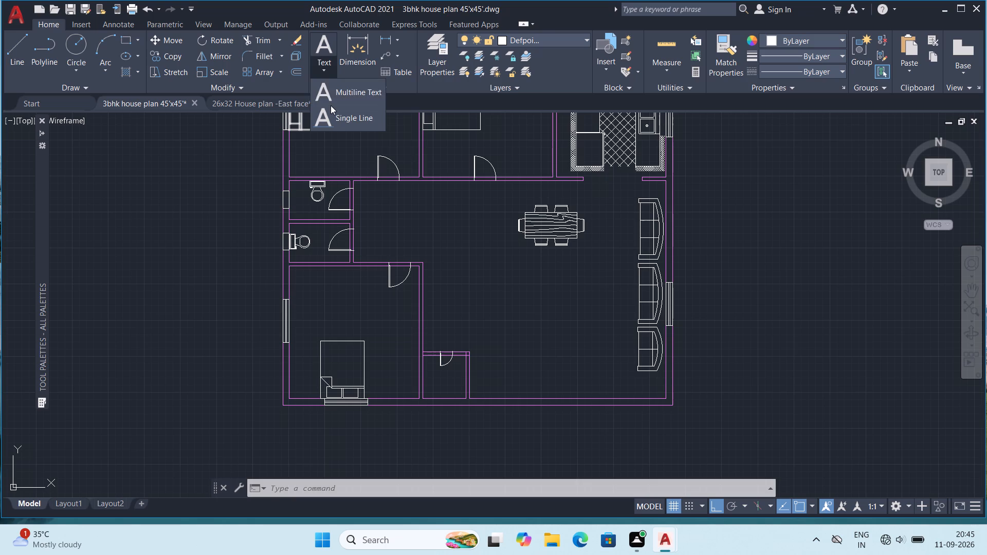
click(335, 122)
middle_drag(168, 216, 318, 333)
click(161, 247)
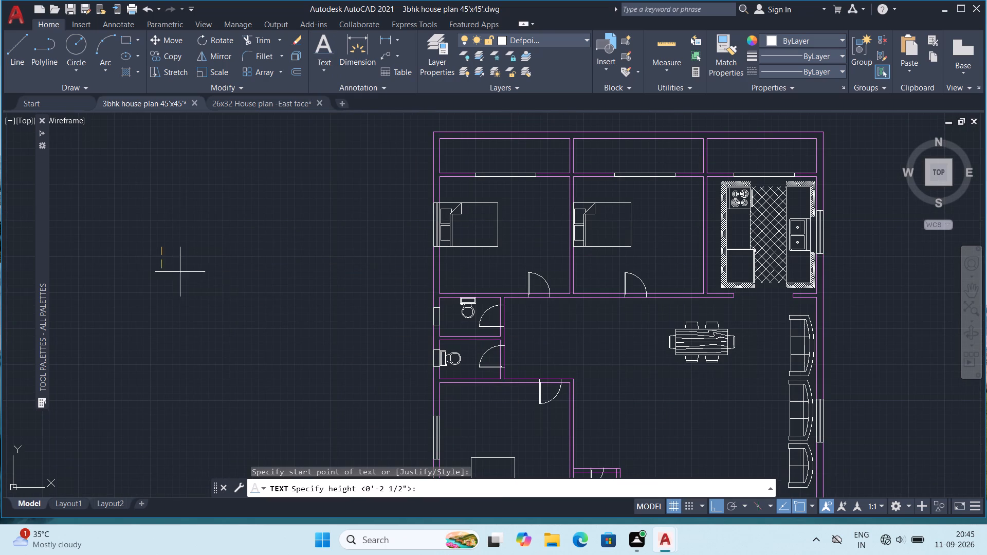
click(170, 270)
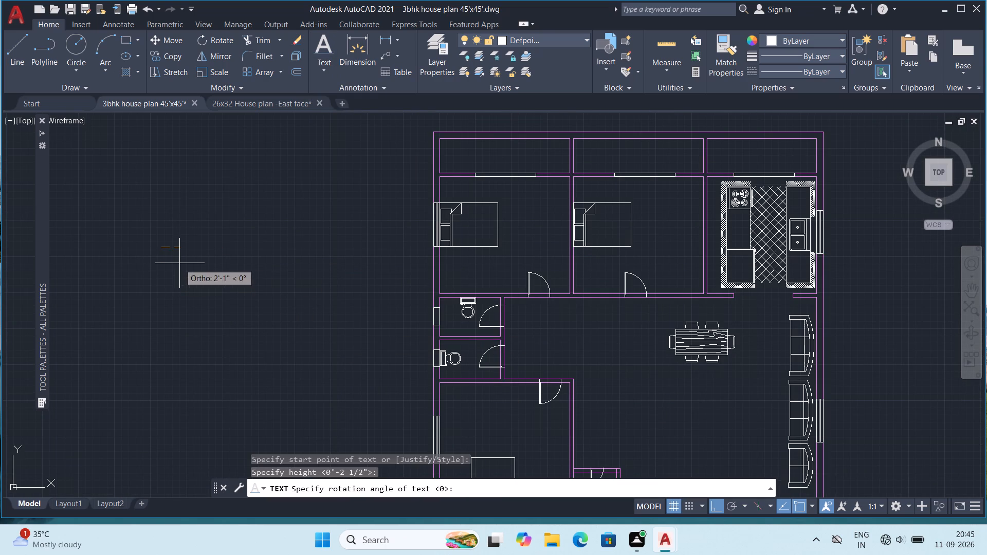
click(179, 263)
middle_drag(198, 223, 320, 290)
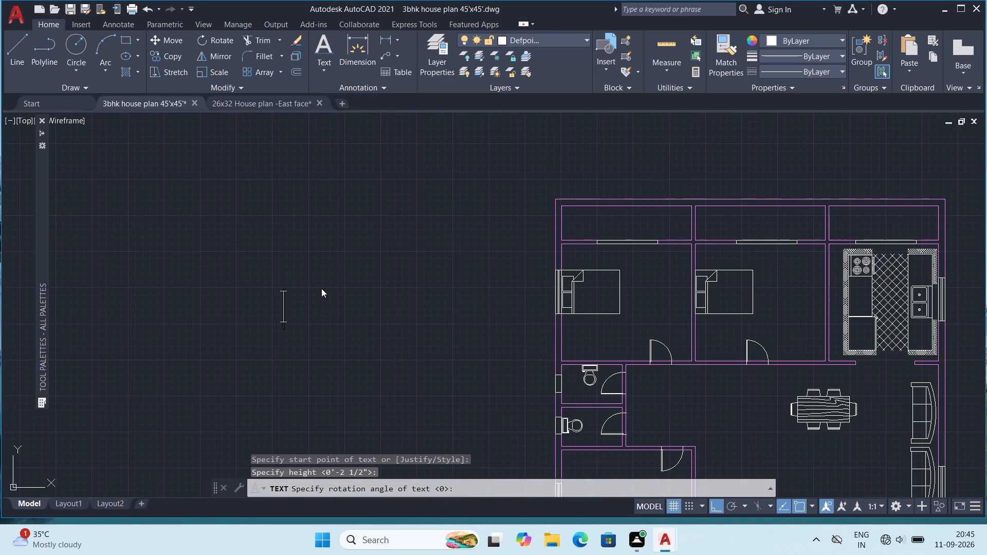
key(space)
text(BED)
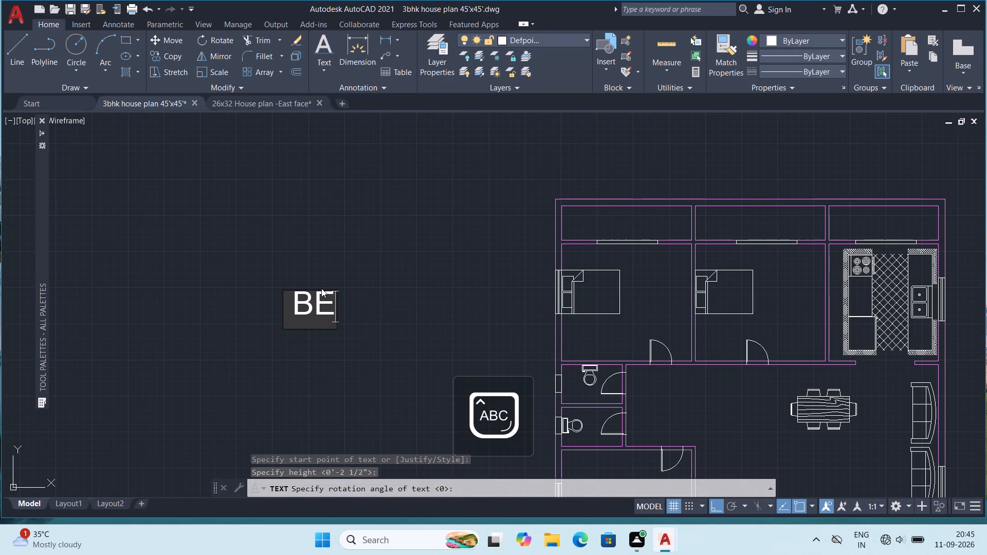
key(space)
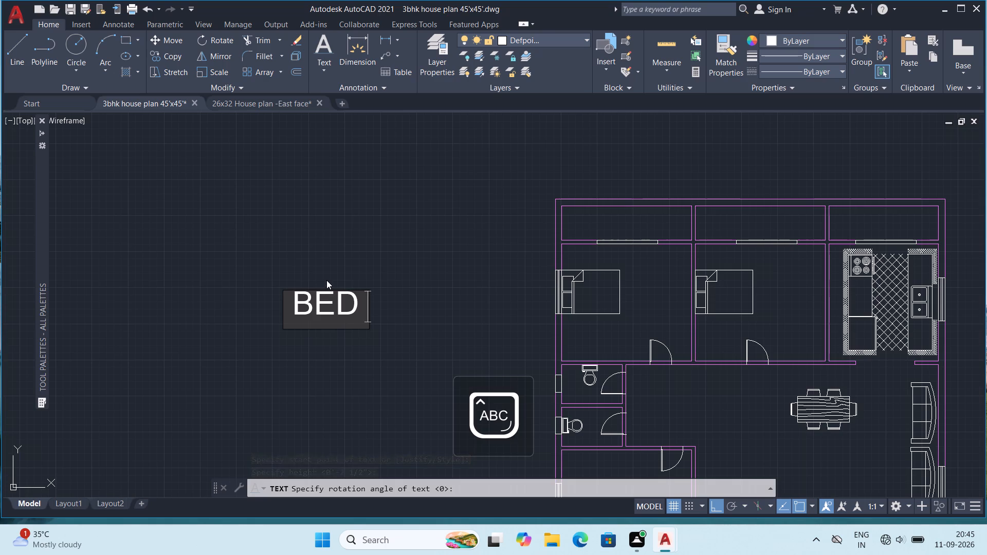
text(ROOM)
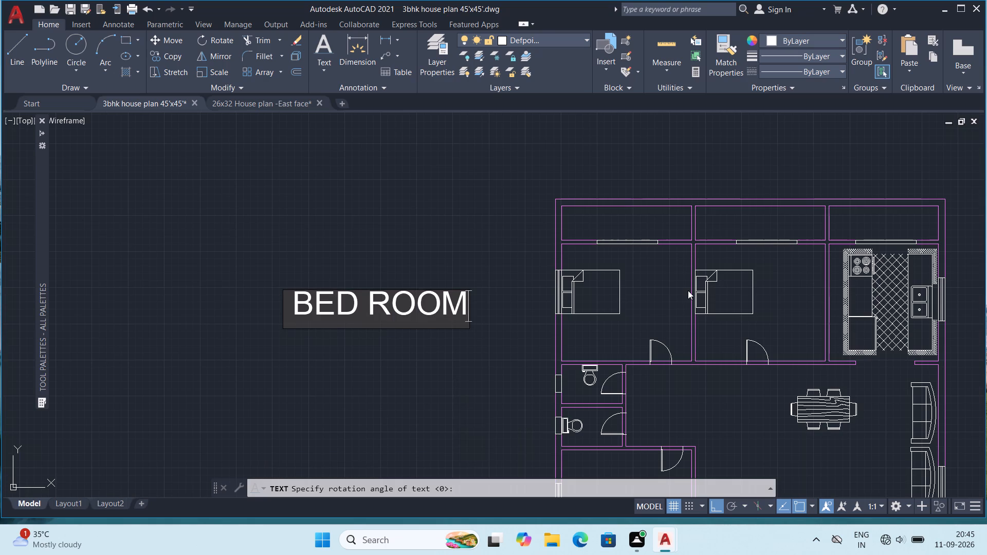
text(-1)
key(Return)
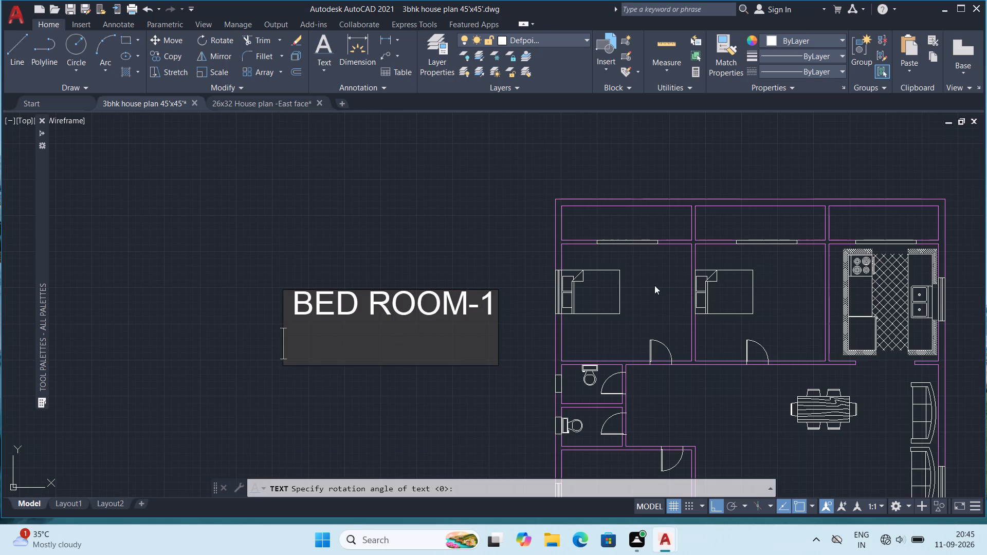
click(660, 43)
key(Escape)
key(Escape)
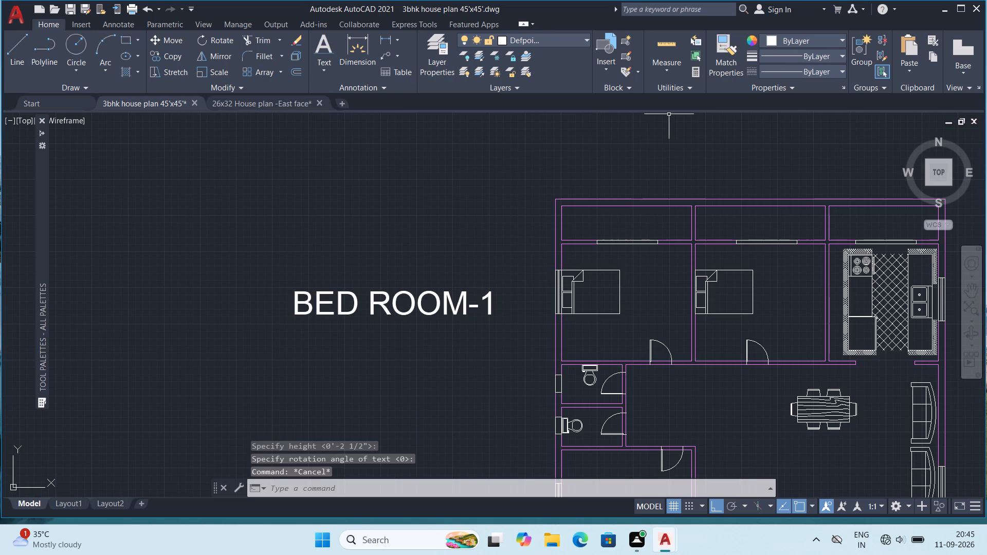
Measure the dimensions of the middle northern bedroom with Quick measure.
click(659, 46)
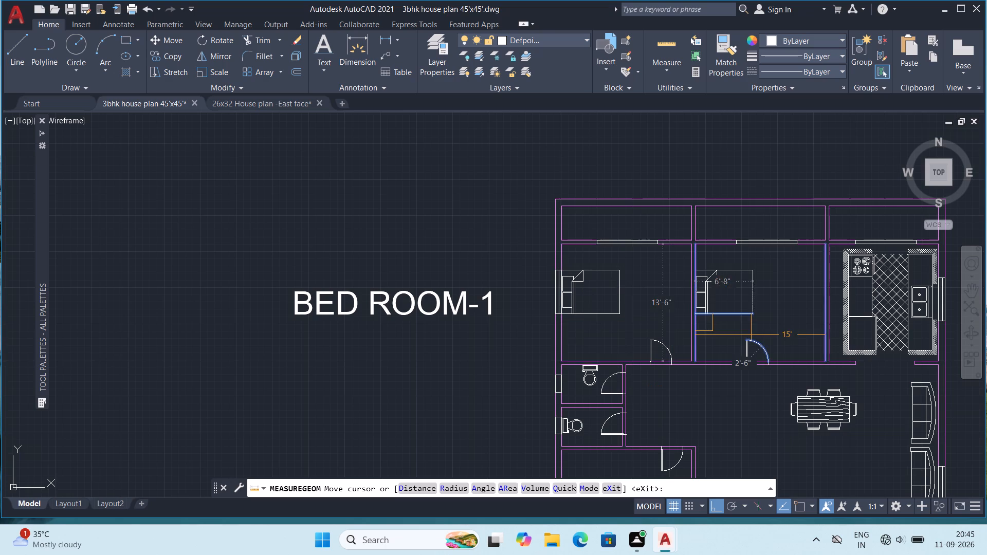
key(Escape)
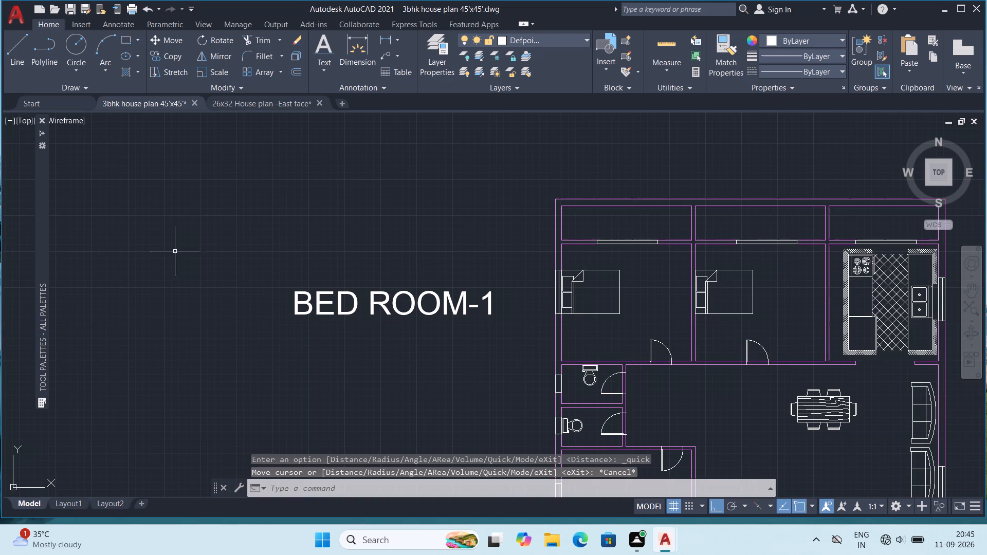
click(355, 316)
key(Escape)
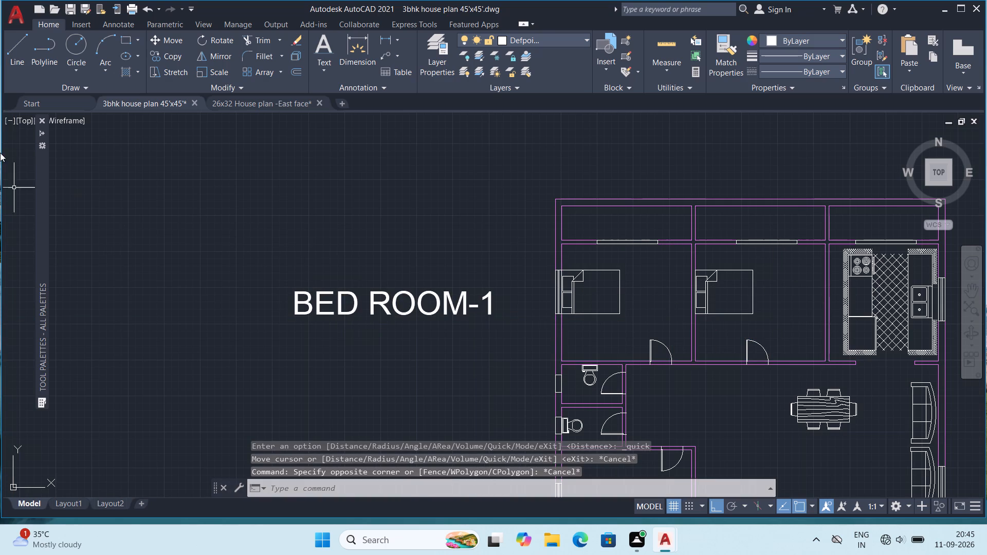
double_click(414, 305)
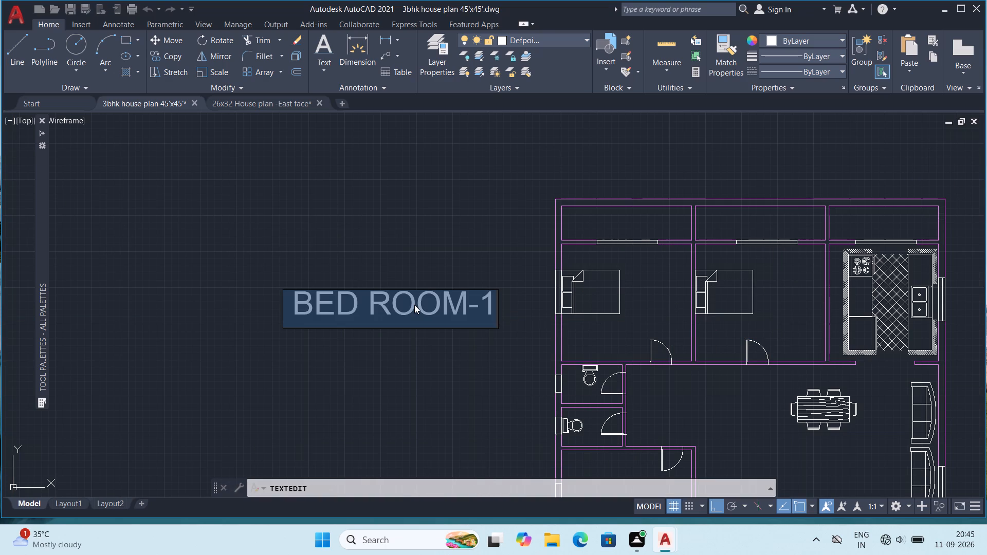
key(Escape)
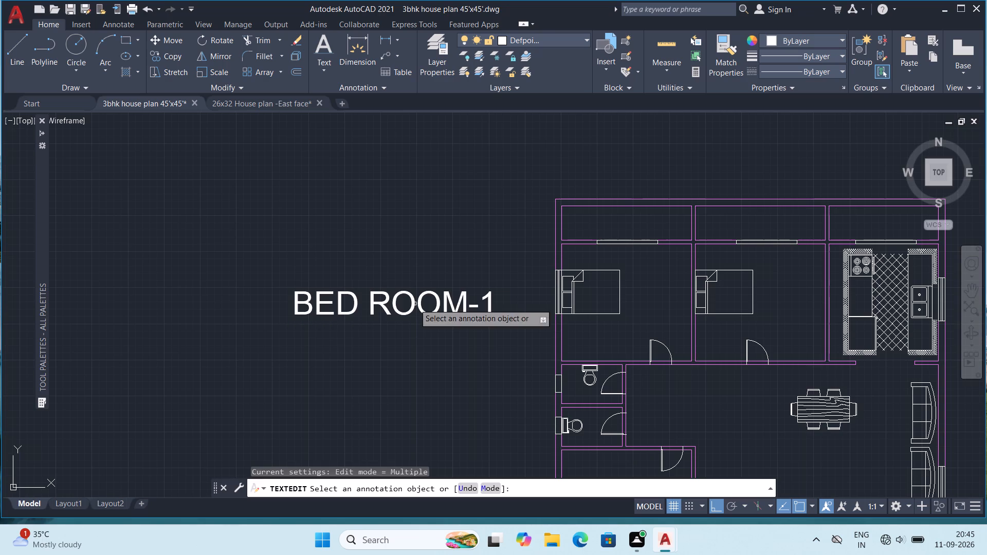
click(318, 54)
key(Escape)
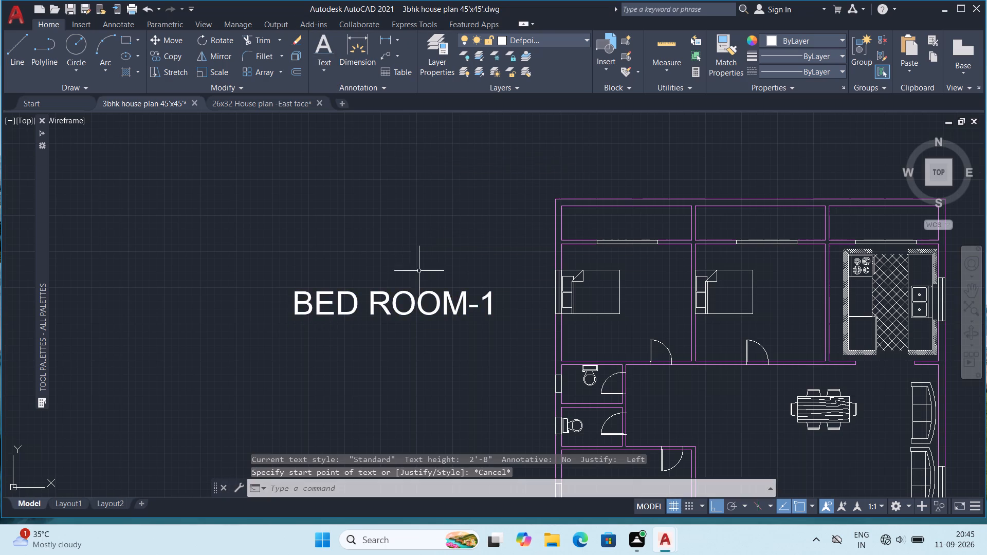
Erase the large "BED ROOM-1" text west of the plan.
click(412, 292)
key(Delete)
Add horizontal single-line text northwest of the plan reading "BED ROOM-1" with "15'X13'6"" on a second line, about 2'-1" high.
click(345, 49)
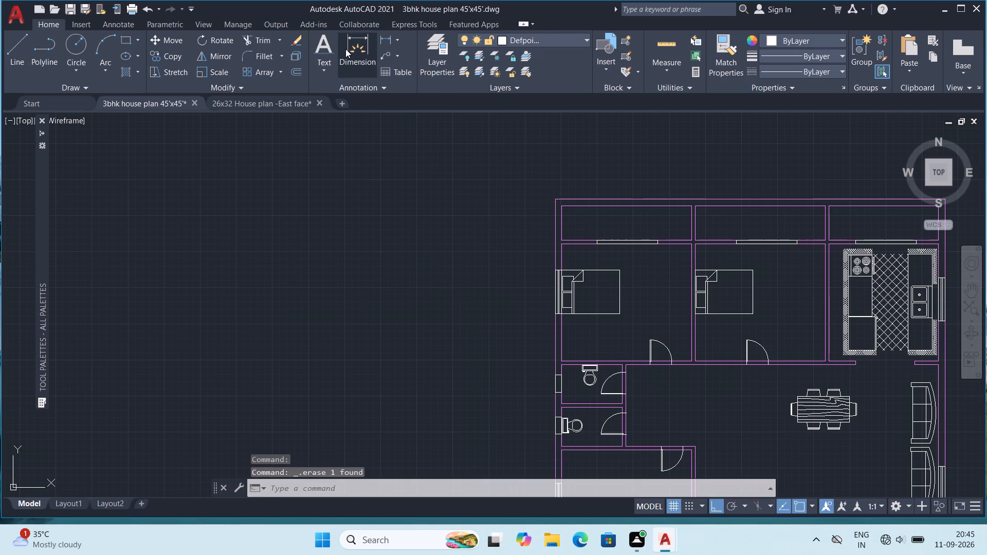
click(319, 63)
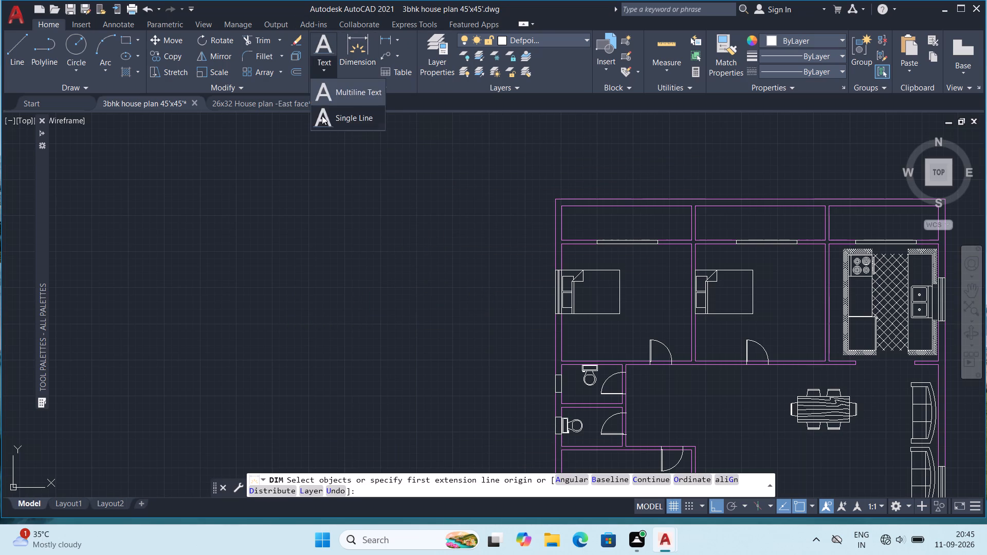
click(331, 112)
click(234, 179)
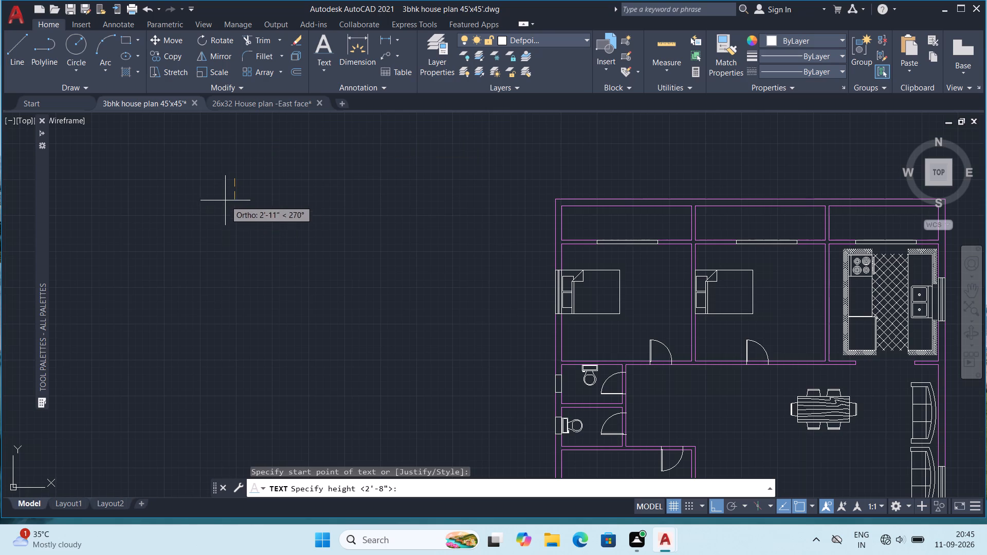
click(228, 197)
click(251, 192)
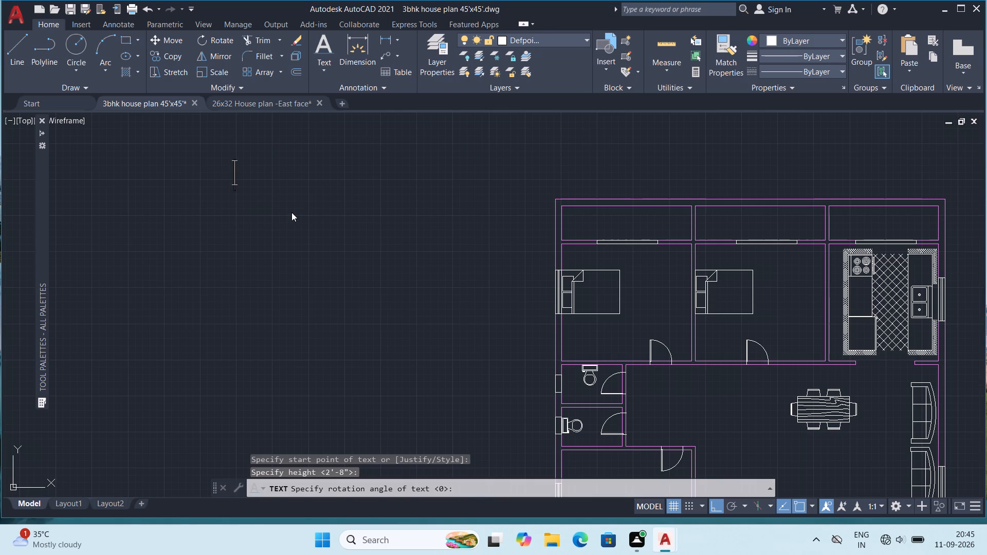
text(BED)
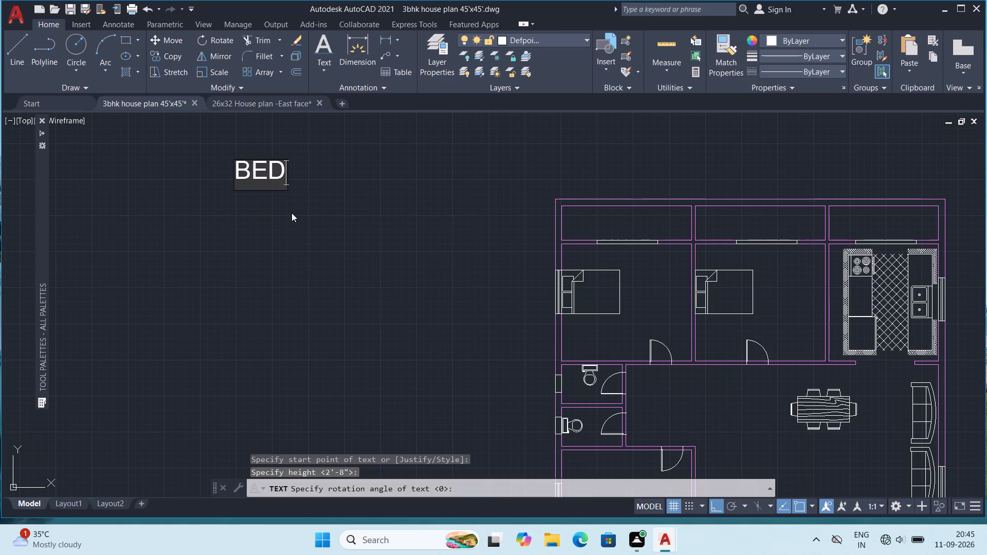
key(space)
text(ROOM)
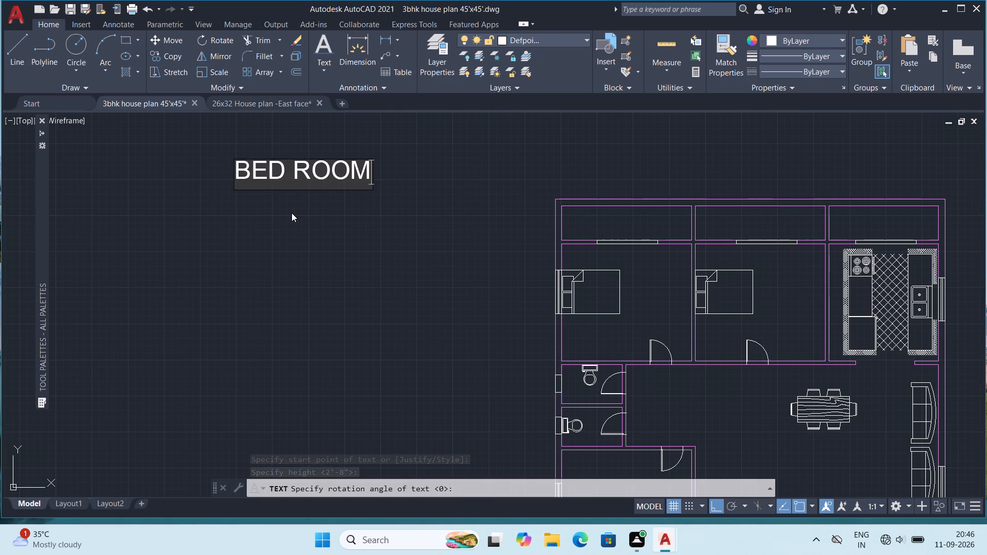
text(-1)
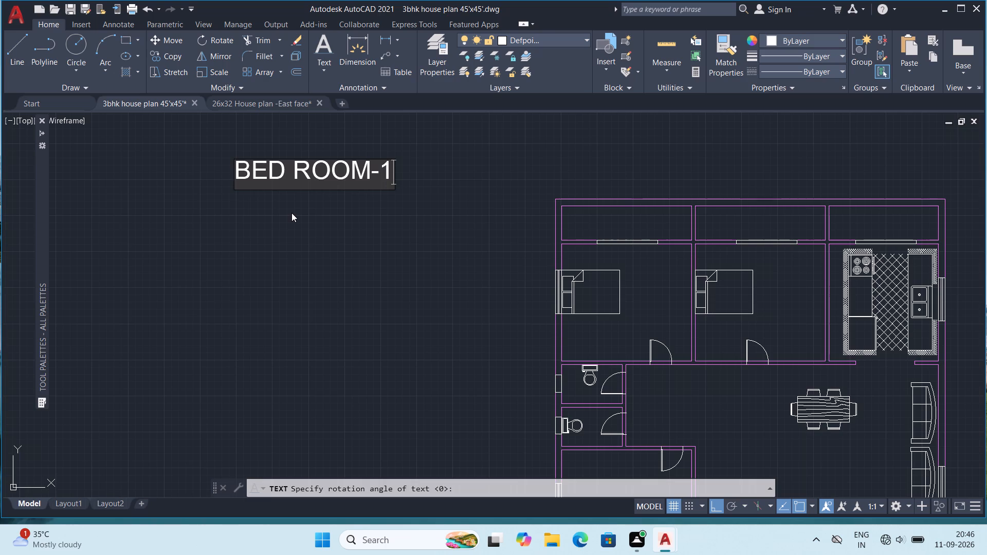
key(Return)
text(15')
key(x)
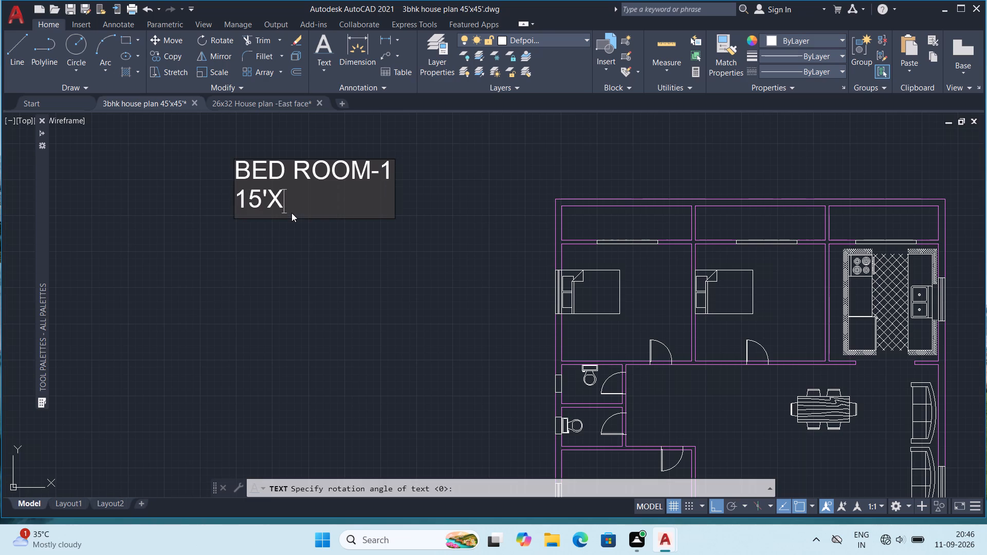
text(13')
key(6)
key(shift+quotedbl)
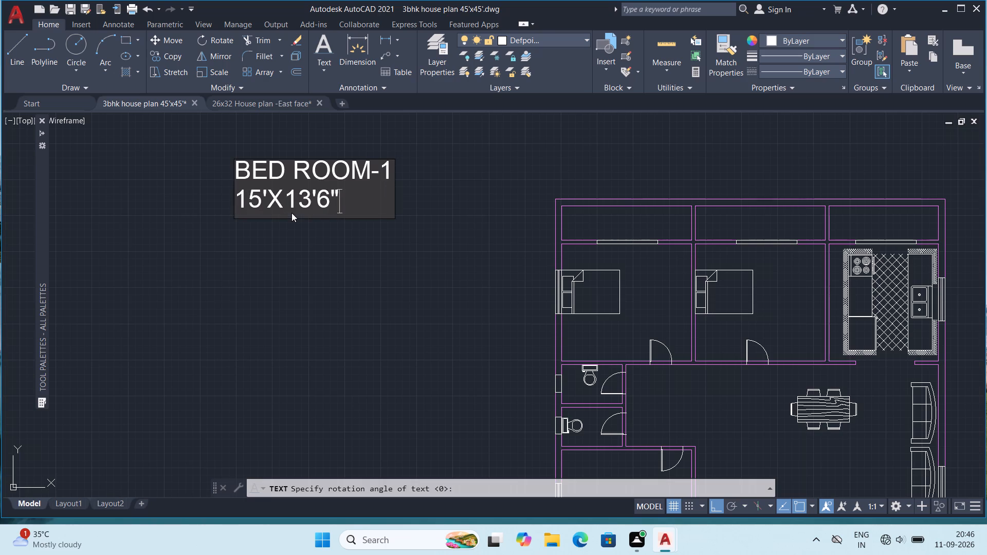
key(Return)
click(452, 188)
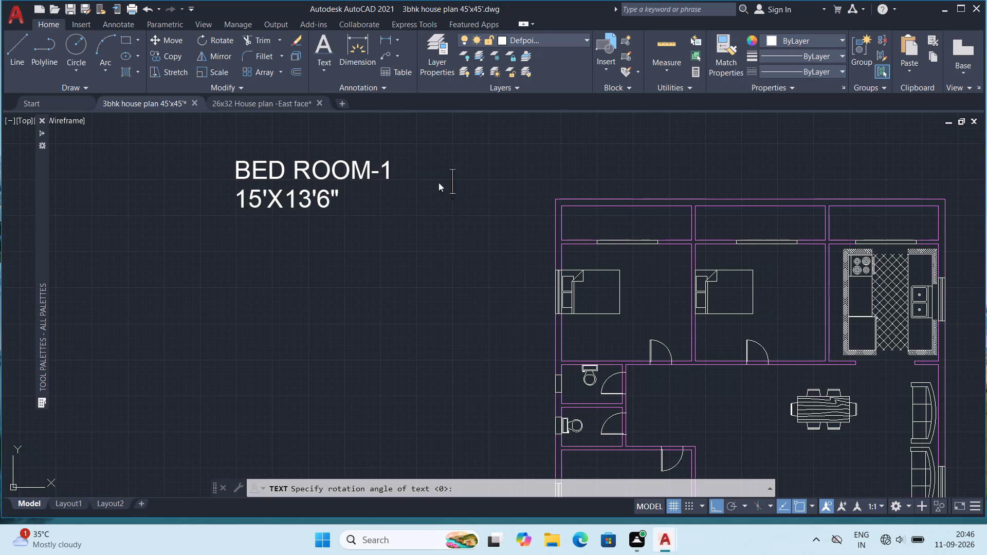
key(Escape)
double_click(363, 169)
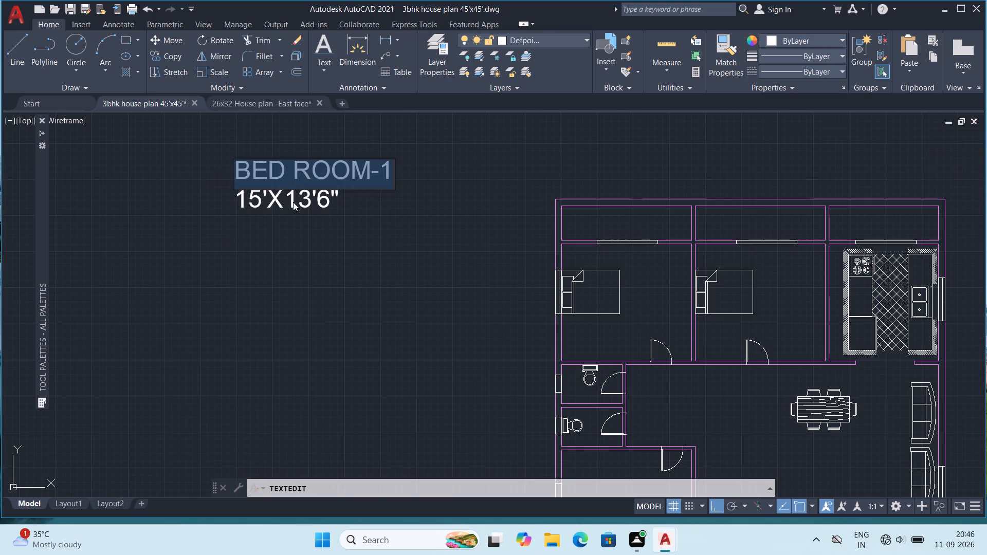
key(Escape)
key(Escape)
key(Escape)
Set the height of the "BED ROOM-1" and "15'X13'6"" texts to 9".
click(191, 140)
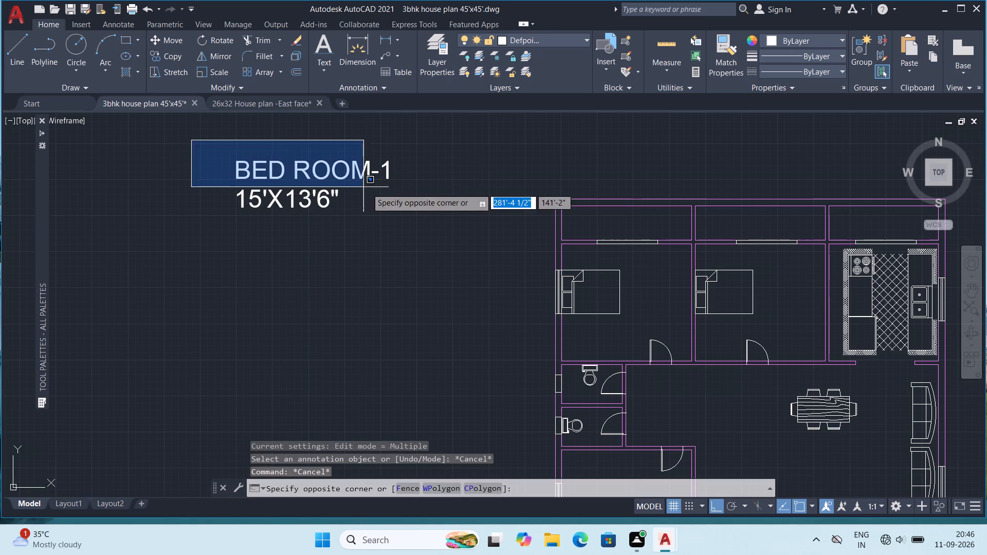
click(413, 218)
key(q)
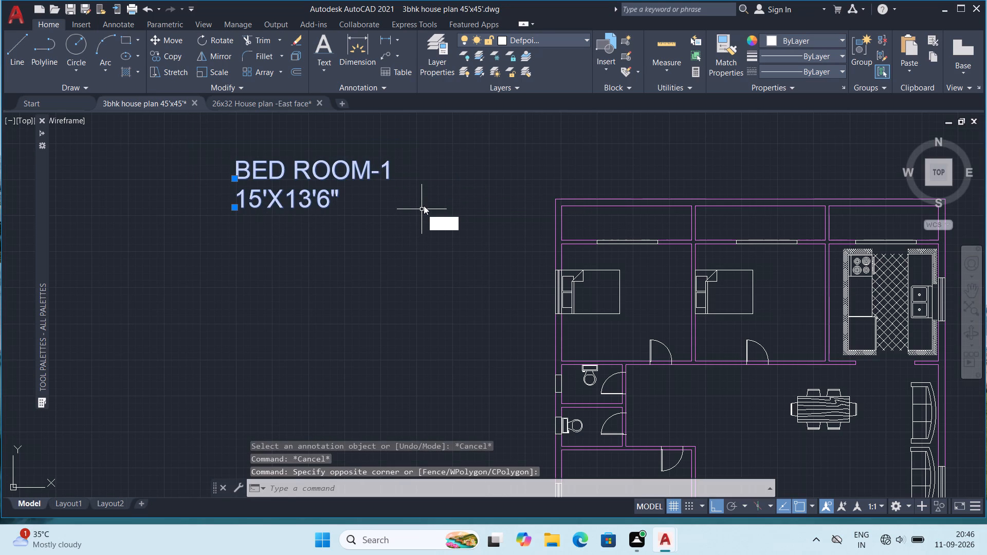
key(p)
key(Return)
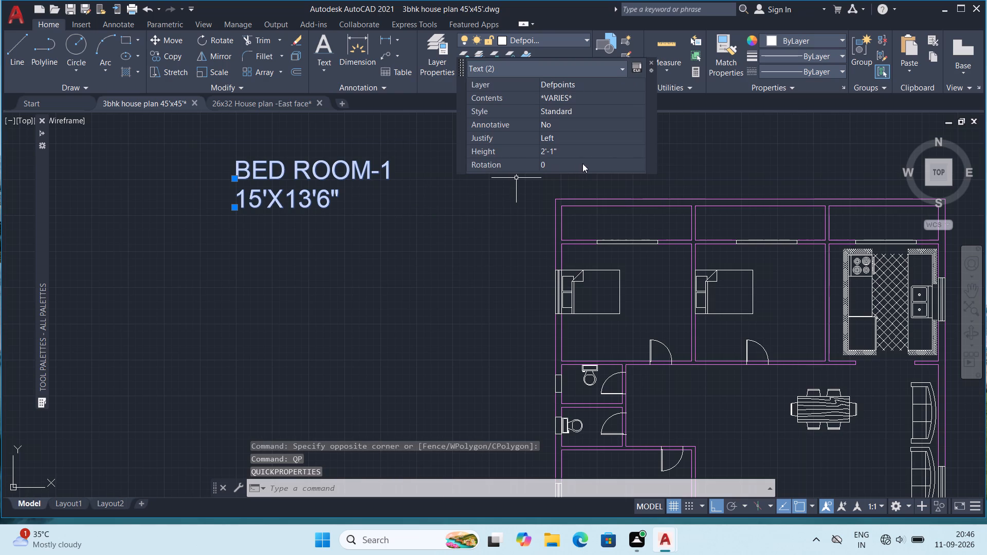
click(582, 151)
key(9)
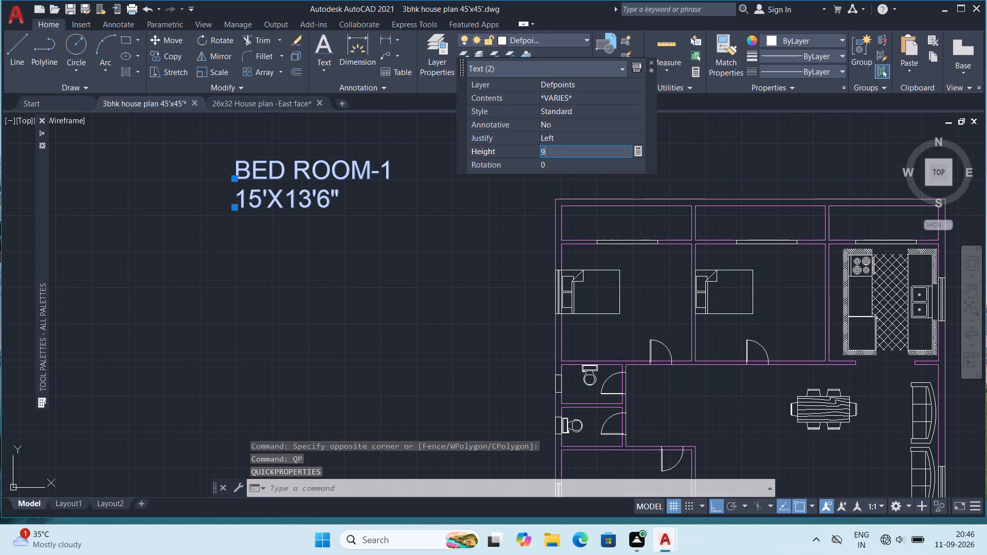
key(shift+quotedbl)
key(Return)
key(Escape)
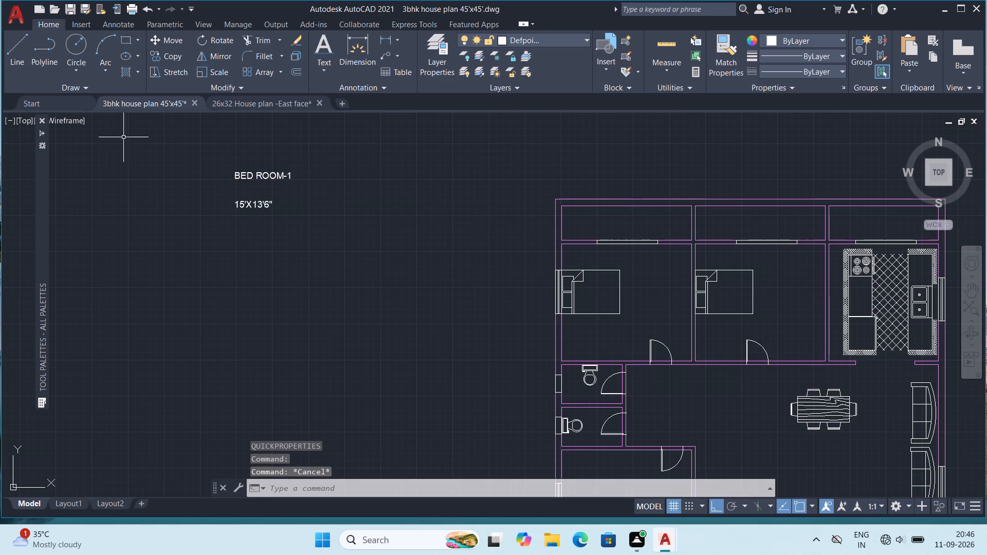
Set the height of both the "BED ROOM-1" and "15'X13'6"" texts to 1'.
scroll(246, 169, up, 2)
scroll(297, 184, down, 3)
scroll(371, 216, down, 2)
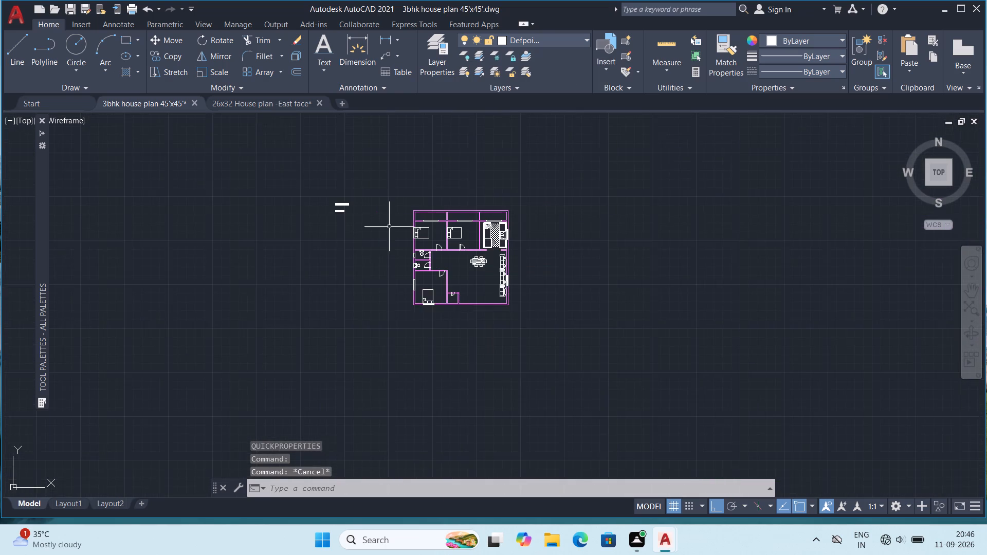
middle_drag(390, 227, 345, 193)
scroll(338, 192, up, 2)
middle_drag(315, 171, 346, 220)
scroll(288, 194, up, 1)
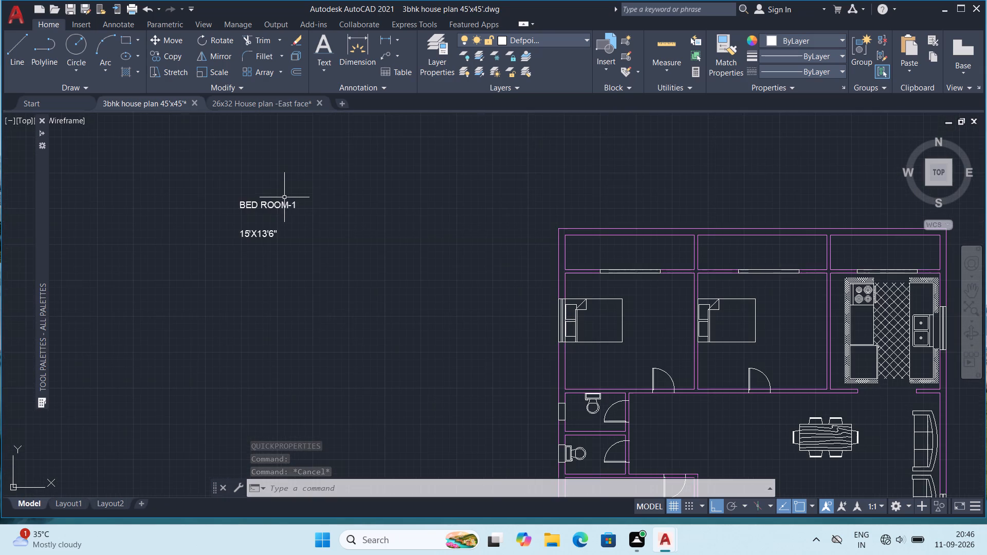
click(213, 175)
click(328, 267)
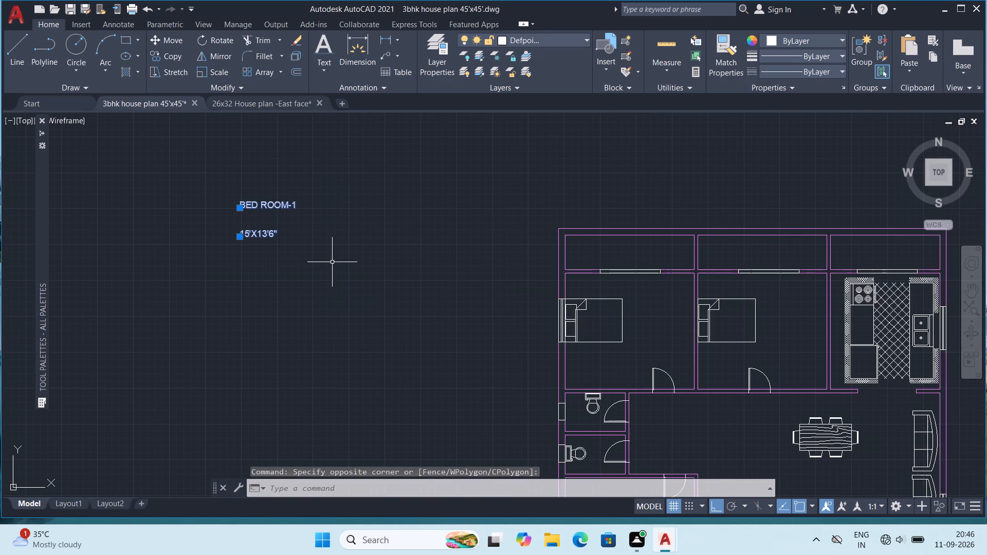
text(QP)
key(Return)
click(489, 221)
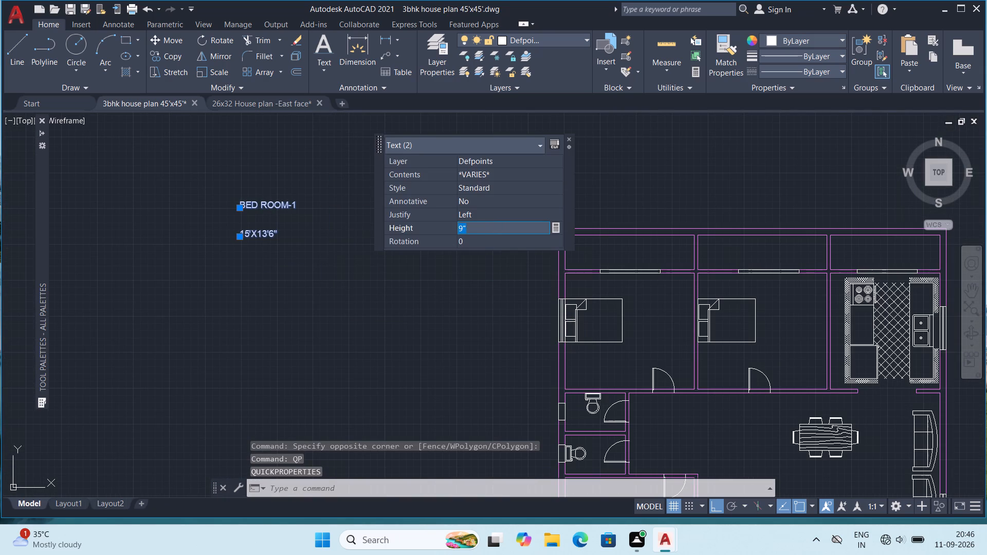
text(1')
key(Return)
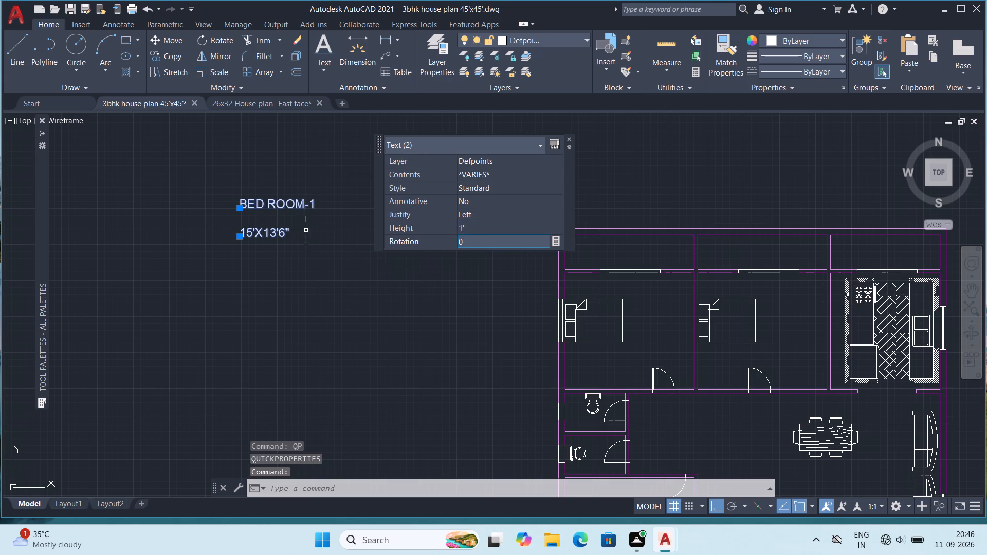
key(Escape)
Copy the "BED ROOM-1" text and paste it into the northwestern bedroom, beside the bed.
click(275, 199)
key(ctrl+c)
key(ctrl+v)
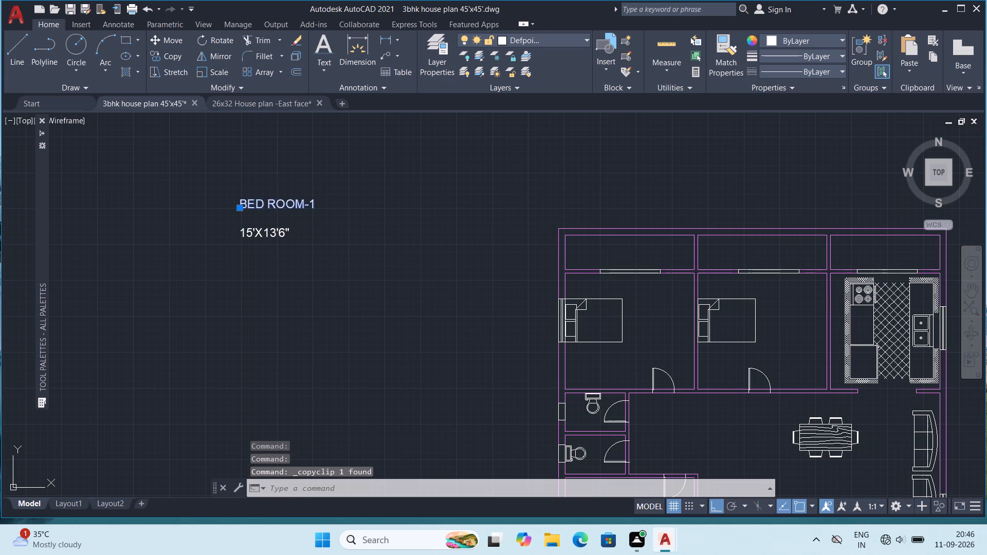
middle_drag(492, 287, 275, 183)
click(385, 219)
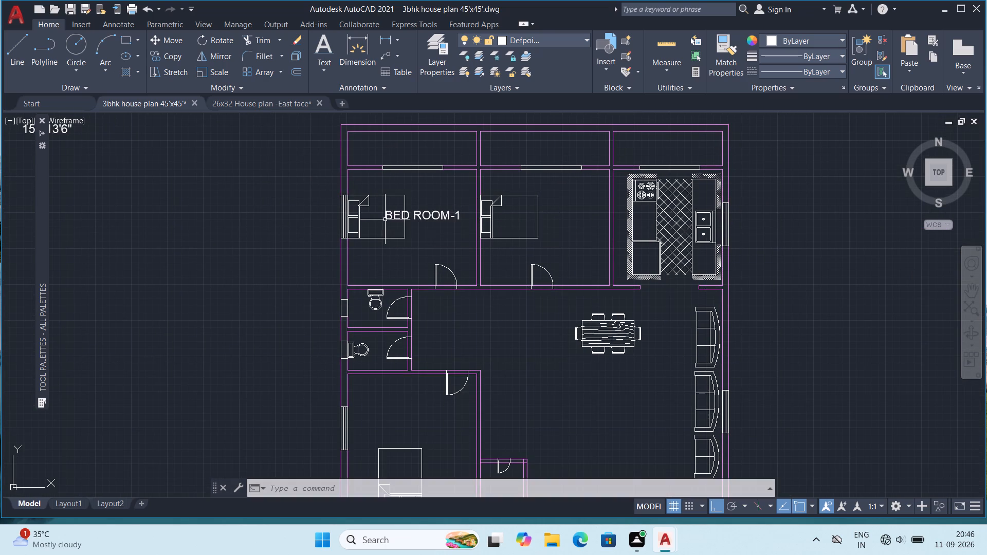
Copy the "15'X13'6"" text and paste it just below the "BED ROOM-1" label in the northwestern bedroom.
middle_drag(369, 211, 441, 284)
click(137, 201)
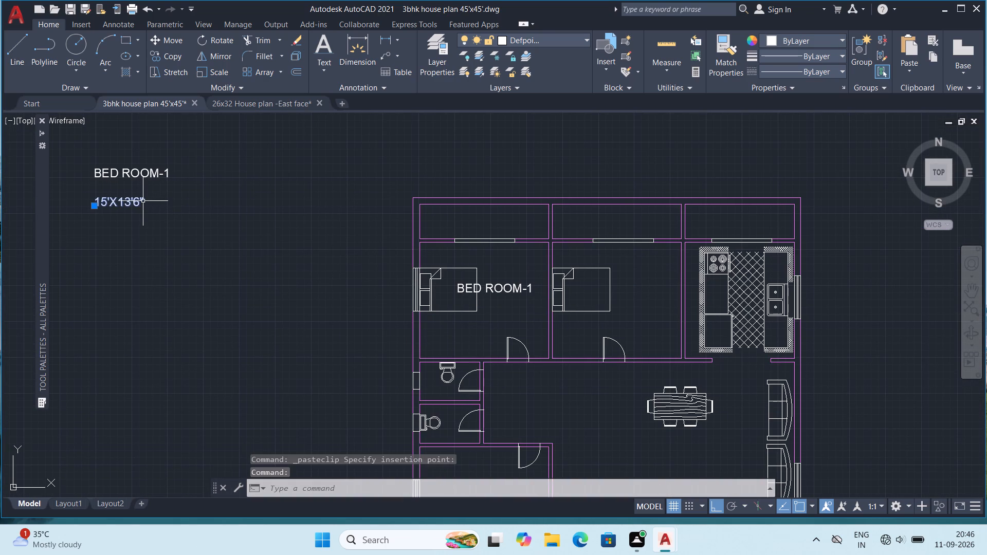
key(ctrl+c)
key(ctrl+v)
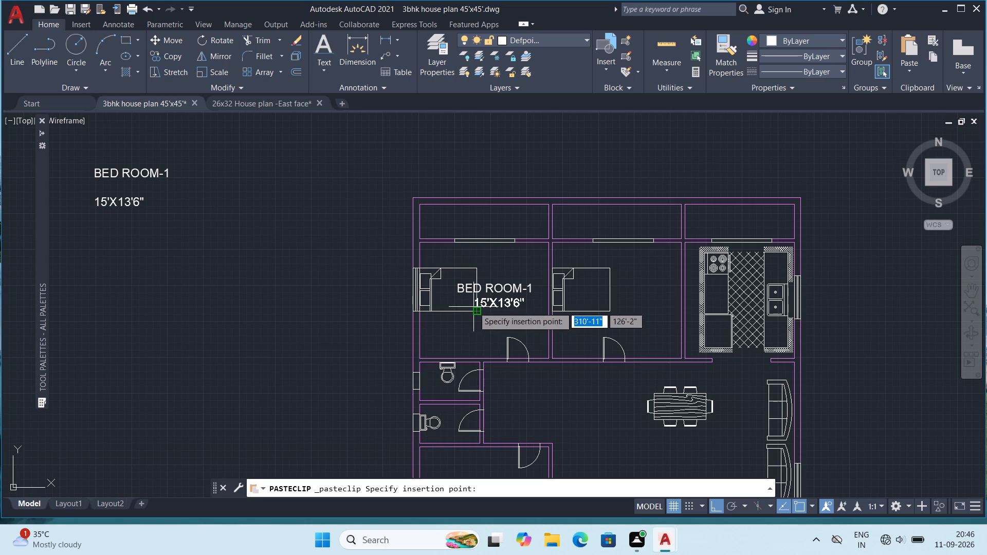
click(474, 306)
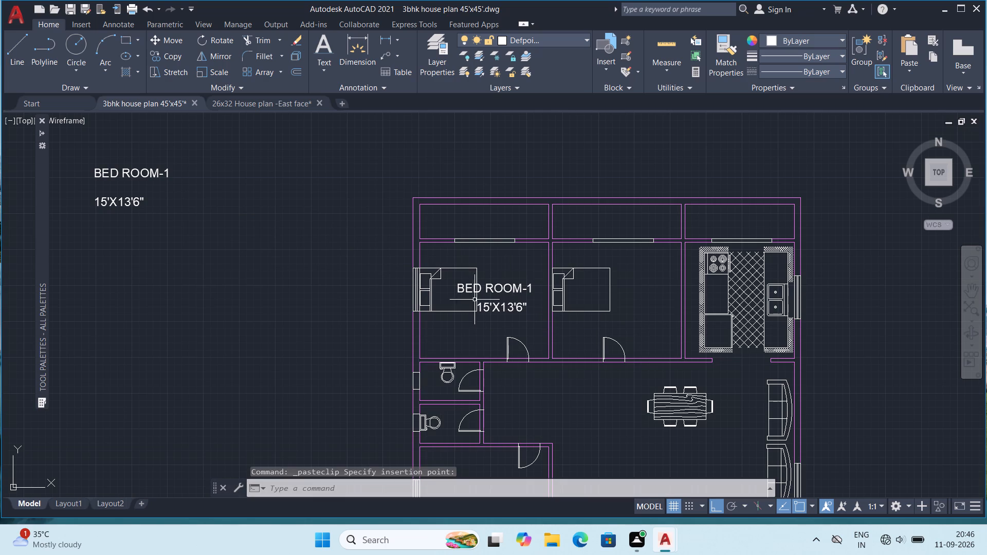
Edit the source "BED ROOM-1" text outside the plan to read "BED ROOM-2".
middle_drag(468, 301, 436, 261)
middle_drag(363, 237, 444, 308)
double_click(180, 203)
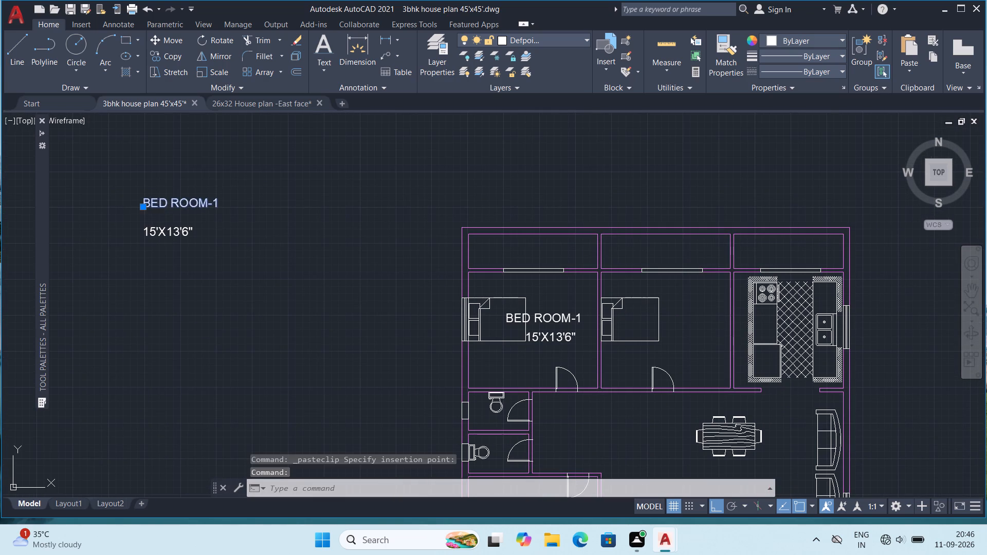
scroll(202, 200, up, 4)
click(298, 218)
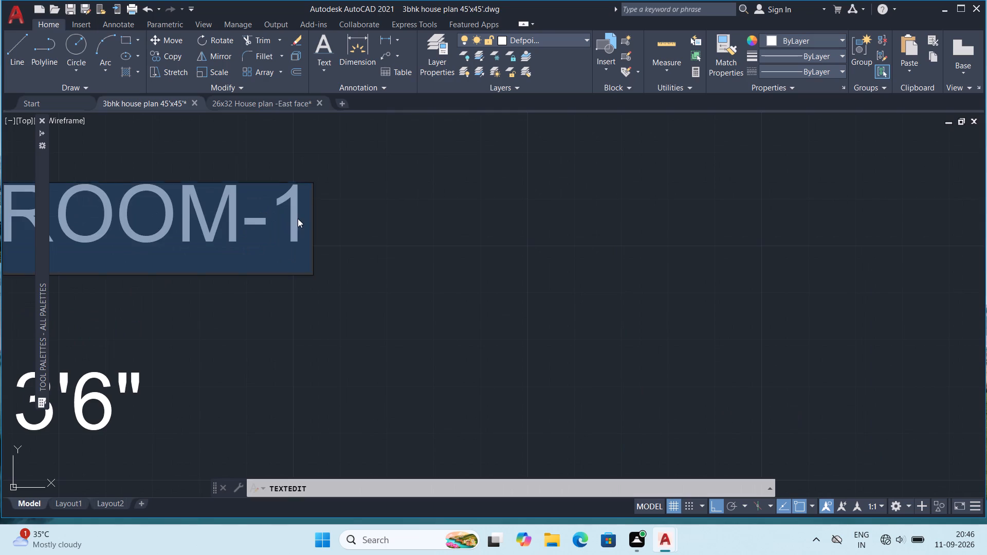
key(backslash)
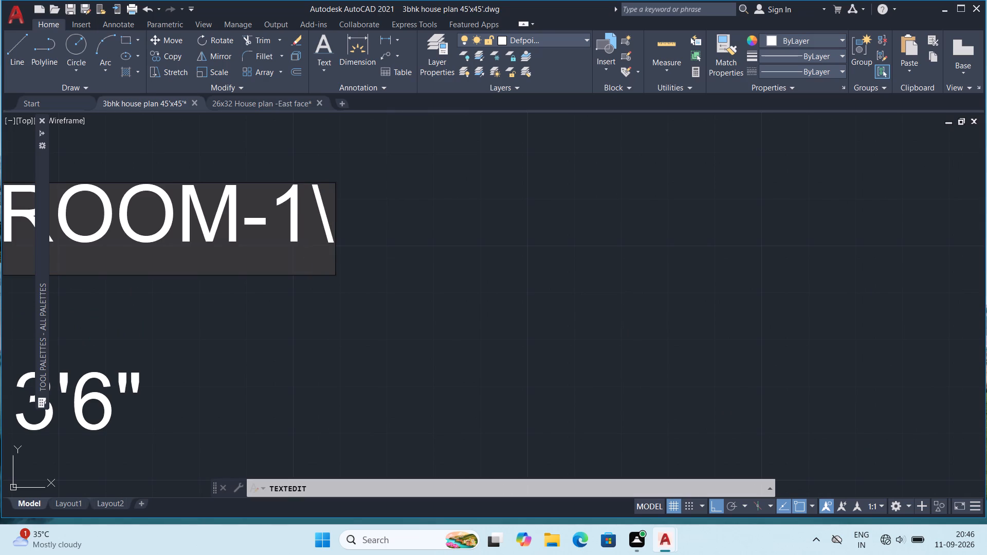
key(BackSpace)
key(BackSpace)
key(2)
key(Return)
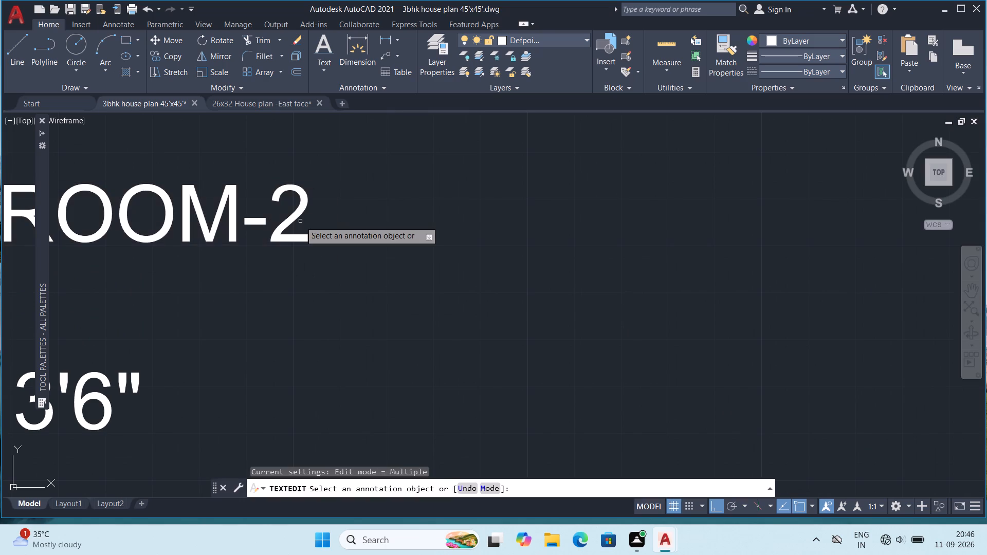
key(Escape)
Copy the "BED ROOM-2" text and paste it into the middle northern bedroom.
scroll(229, 157, down, 3)
middle_drag(203, 124, 271, 192)
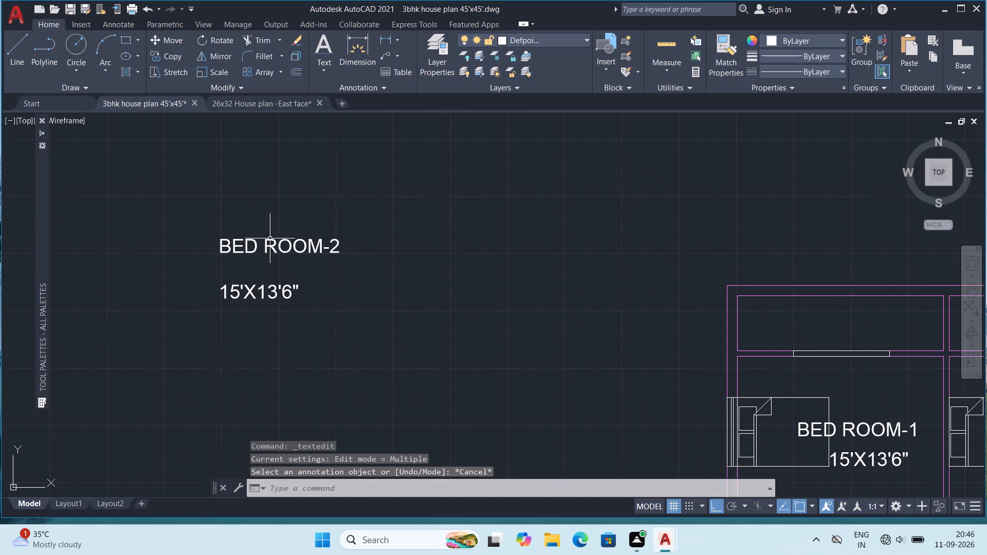
click(270, 248)
key(ctrl+c)
key(ctrl+v)
middle_drag(527, 277, 523, 277)
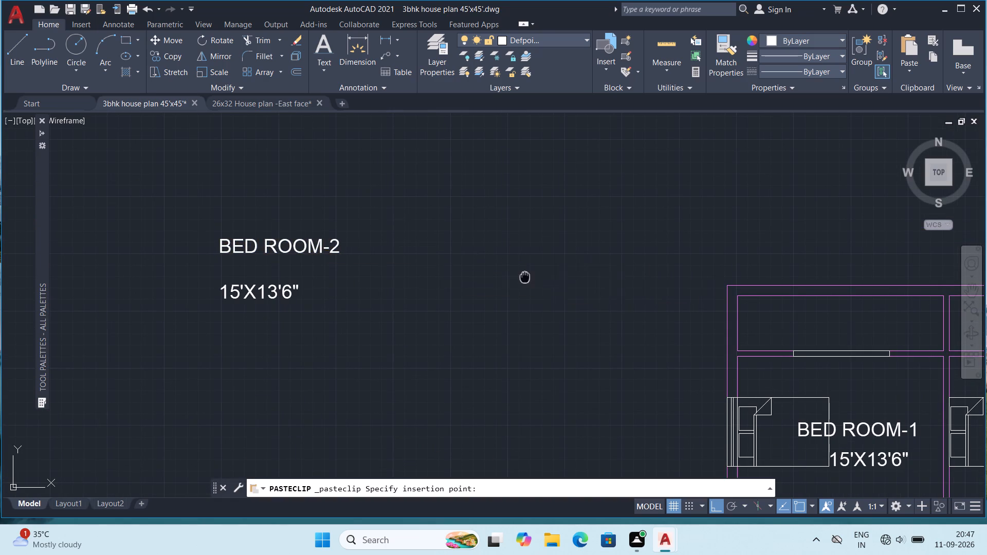
middle_drag(523, 277, 21, 120)
click(491, 281)
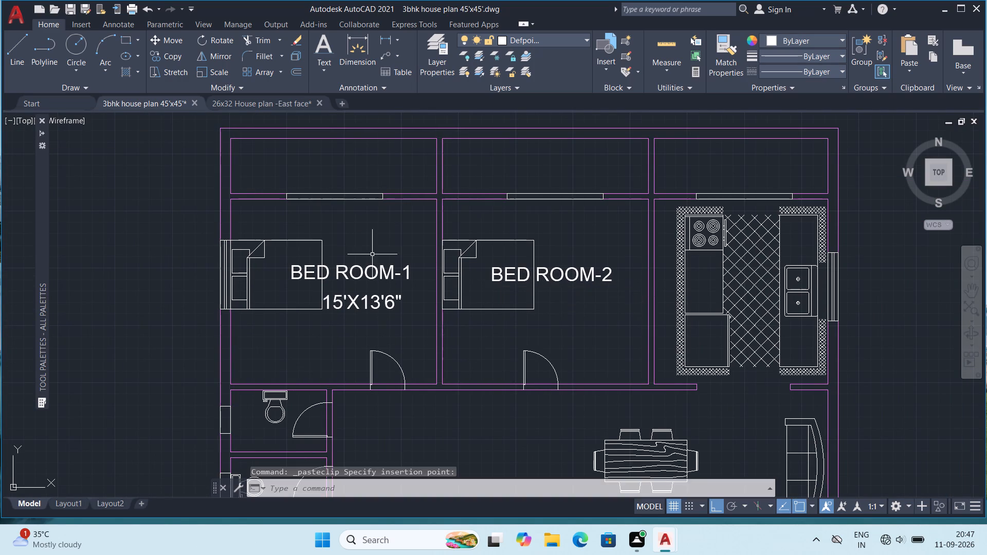
Copy the "15'X13'6"" text and paste it just below the "BED ROOM-2" label in the middle northern bedroom.
middle_drag(438, 279, 564, 262)
scroll(575, 260, down, 1)
click(127, 172)
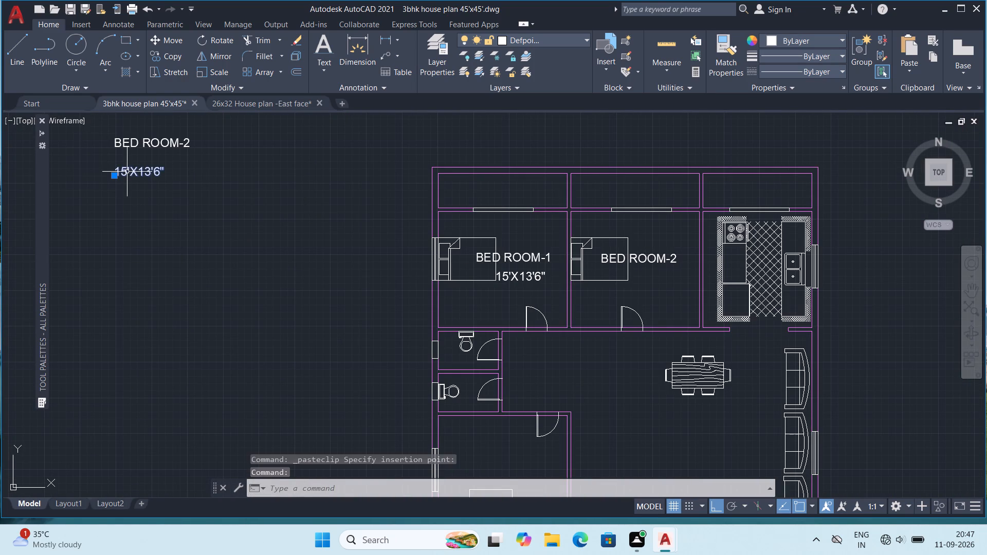
key(ctrl+c)
key(ctrl+v)
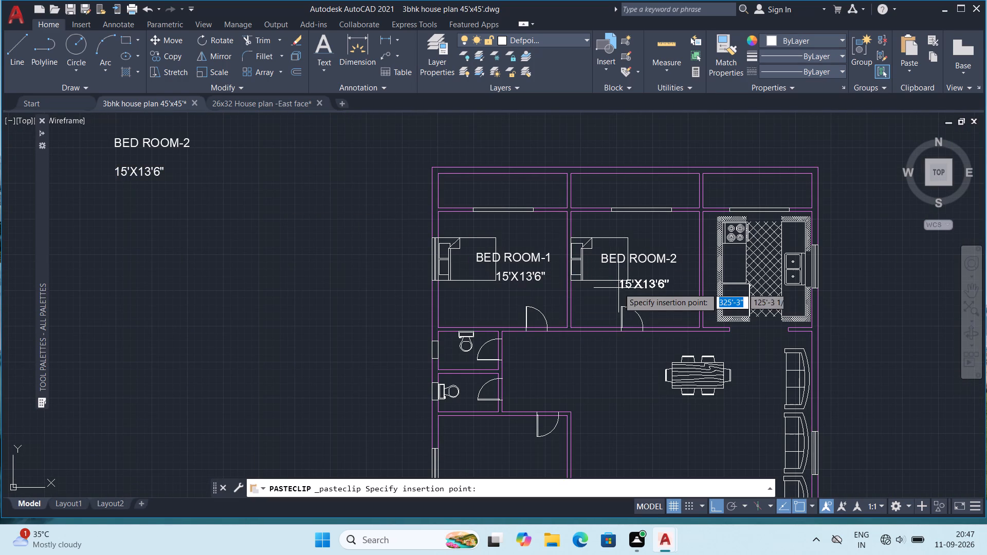
click(624, 274)
Measure the inside length and width of the two toilets on the plan's west side.
middle_drag(582, 278, 553, 184)
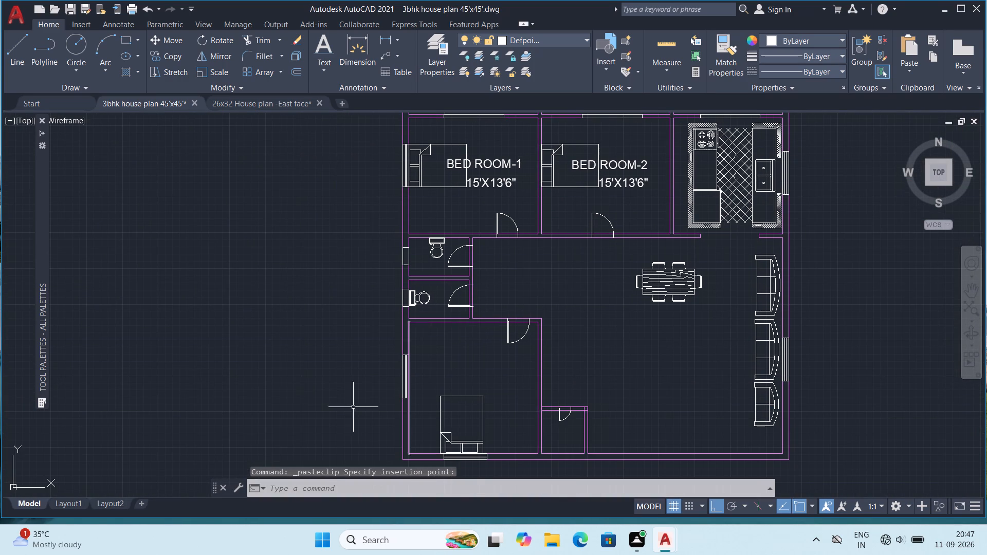
middle_drag(454, 384, 584, 445)
middle_drag(122, 254, 202, 332)
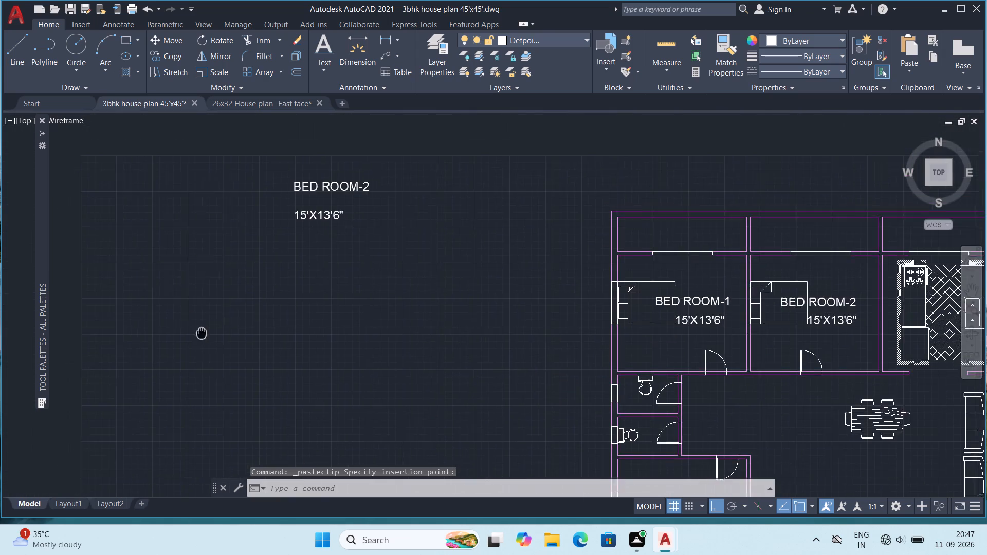
middle_drag(202, 332, 205, 330)
middle_drag(215, 286, 210, 244)
click(668, 47)
scroll(683, 466, up, 1)
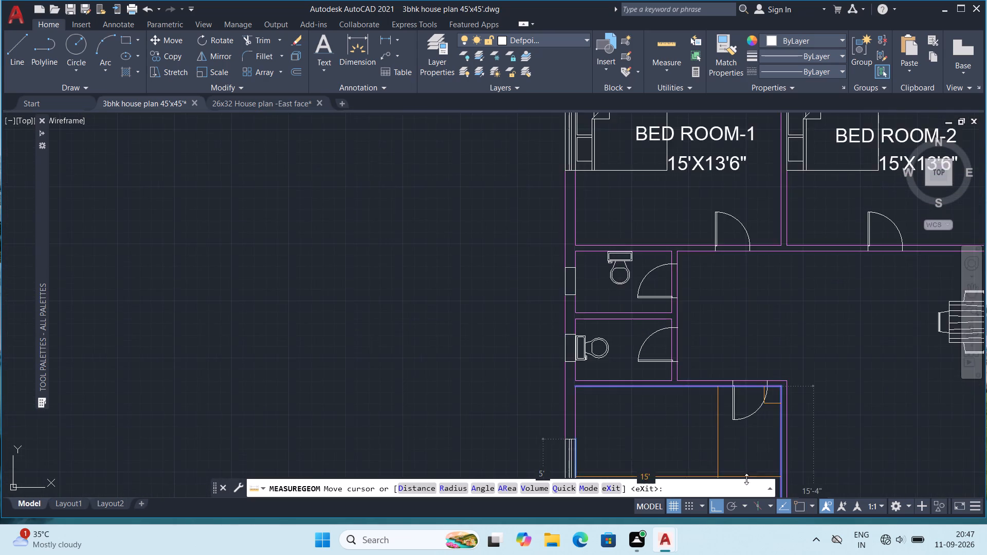
scroll(746, 479, up, 2)
middle_drag(561, 301, 610, 371)
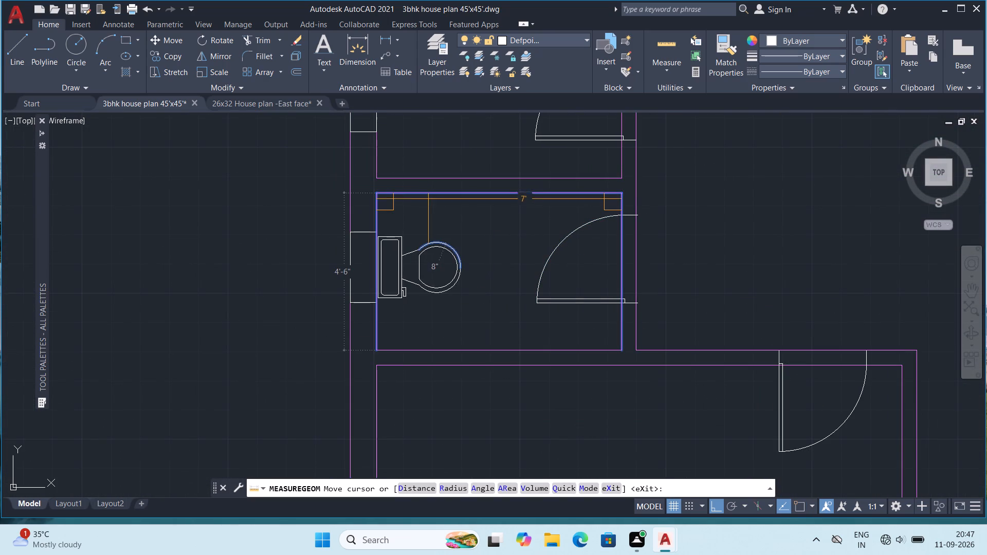
middle_drag(482, 228, 518, 341)
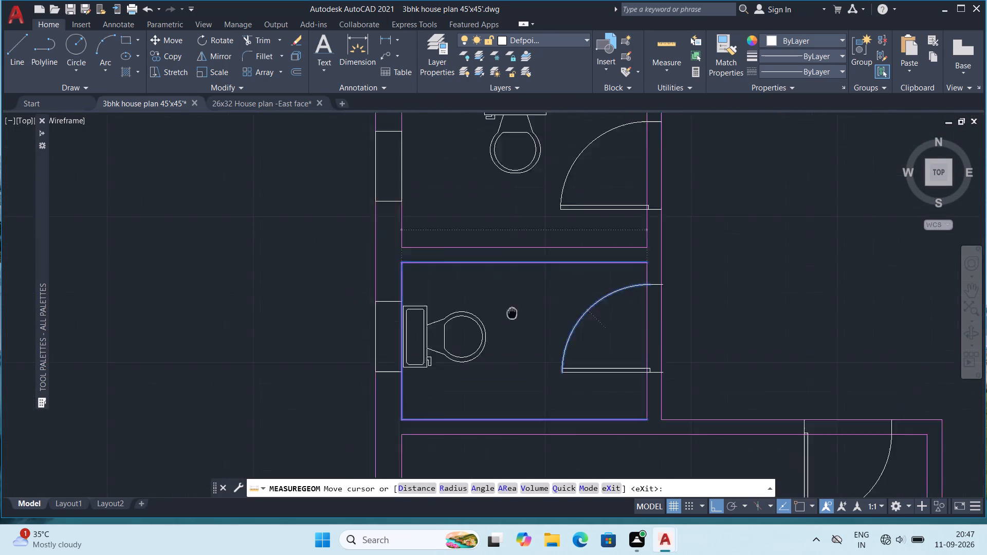
middle_drag(518, 341, 527, 388)
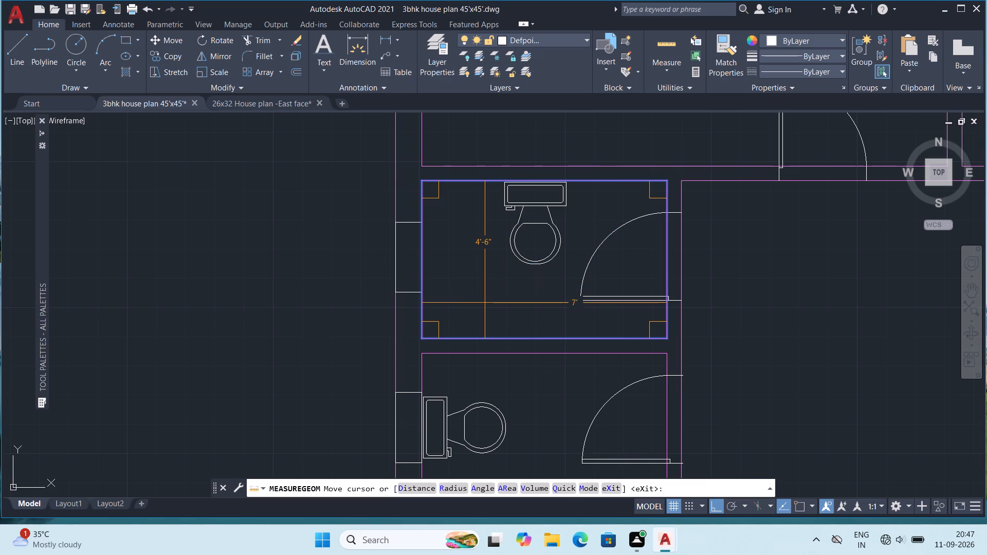
scroll(485, 301, down, 2)
scroll(485, 301, up, 1)
middle_drag(274, 286, 515, 305)
key(Escape)
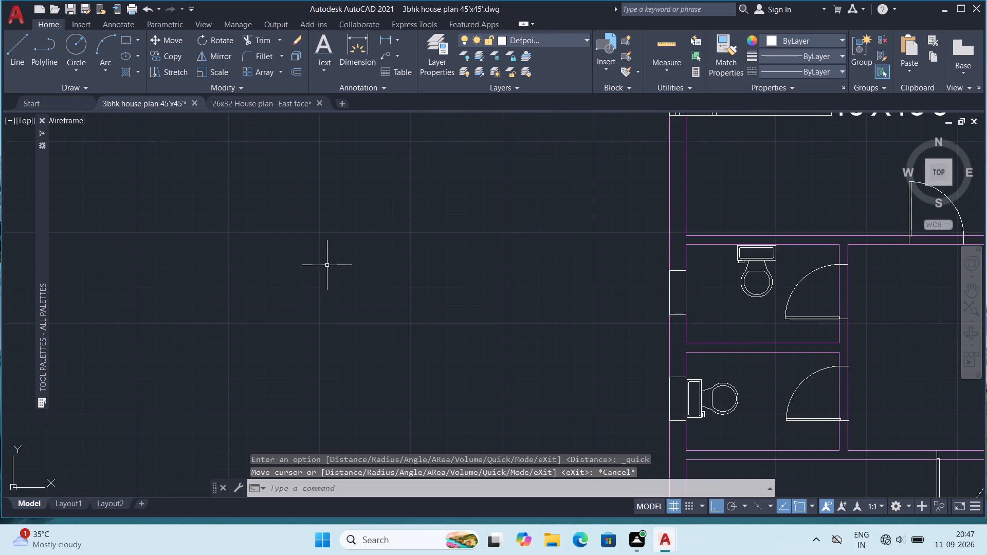
Edit the source "BED ROOM-2" text outside the plan to read "TOILET".
middle_drag(328, 262, 528, 409)
scroll(528, 409, down, 3)
scroll(421, 276, up, 3)
double_click(434, 244)
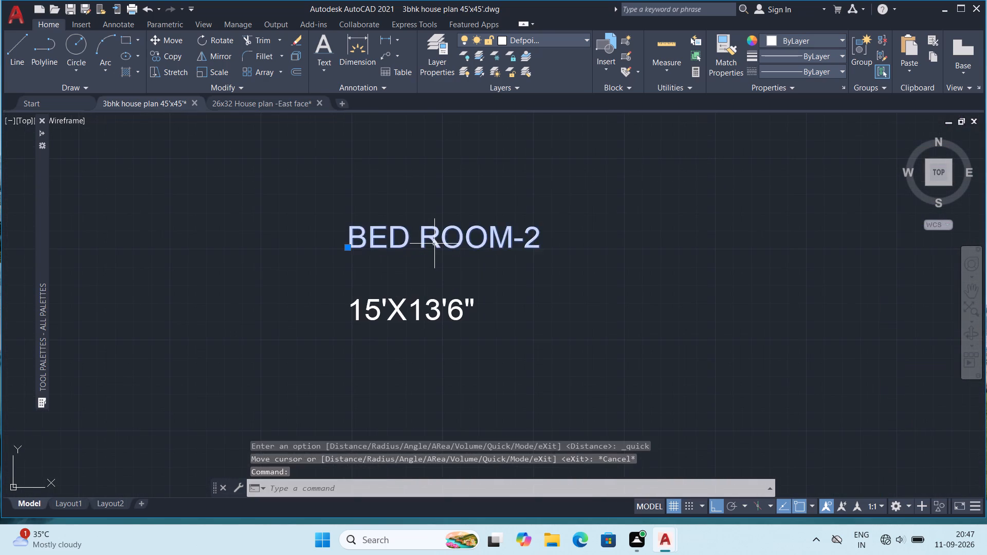
text(TOILET)
key(Return)
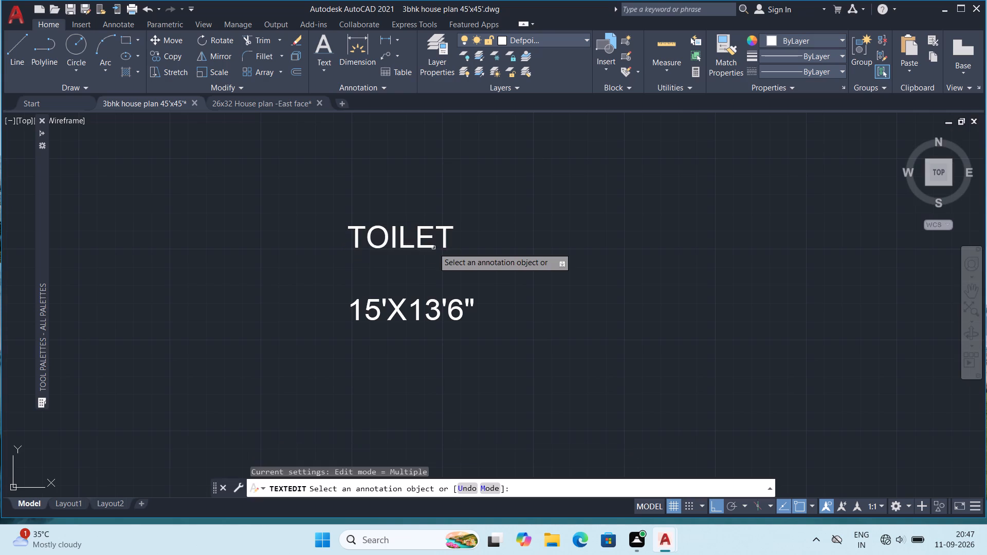
key(Escape)
Edit the source size text below "TOILET" outside the plan to read "7'X4'6"".
double_click(431, 308)
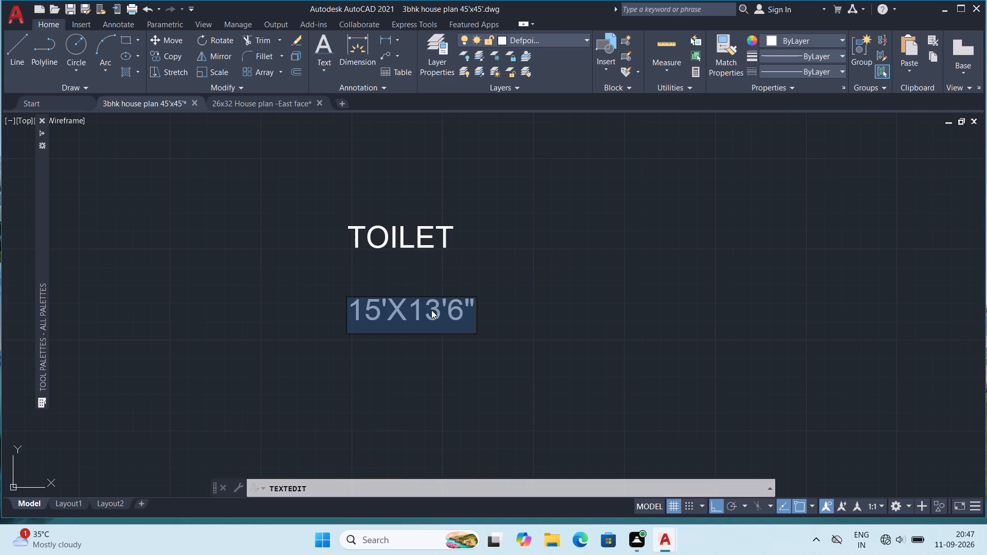
text(7'X4'6")
key(Return)
key(Escape)
Copy the source "TOILET" text and paste it into the northern of the two toilets.
click(421, 233)
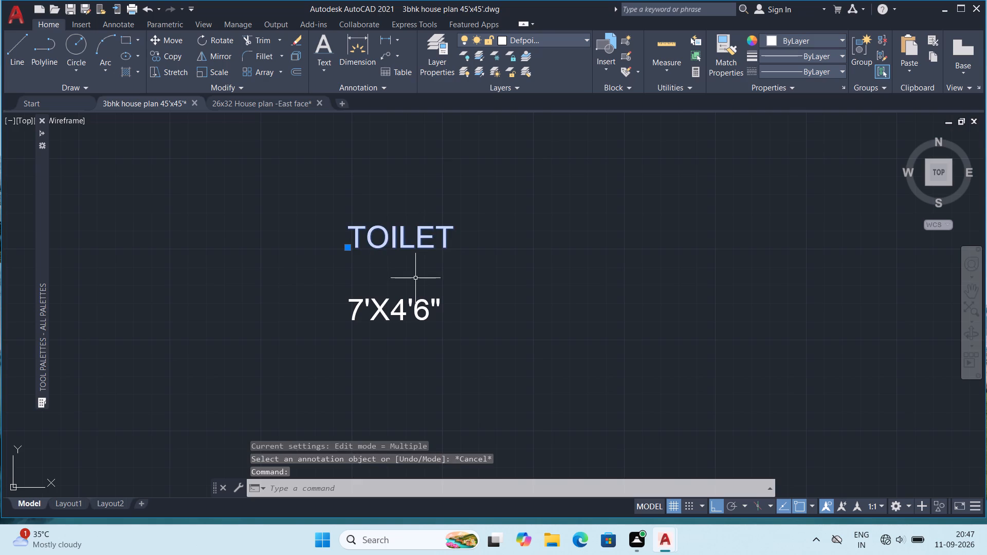
key(ctrl+c)
key(ctrl+v)
scroll(528, 296, down, 2)
middle_drag(713, 322, 430, 193)
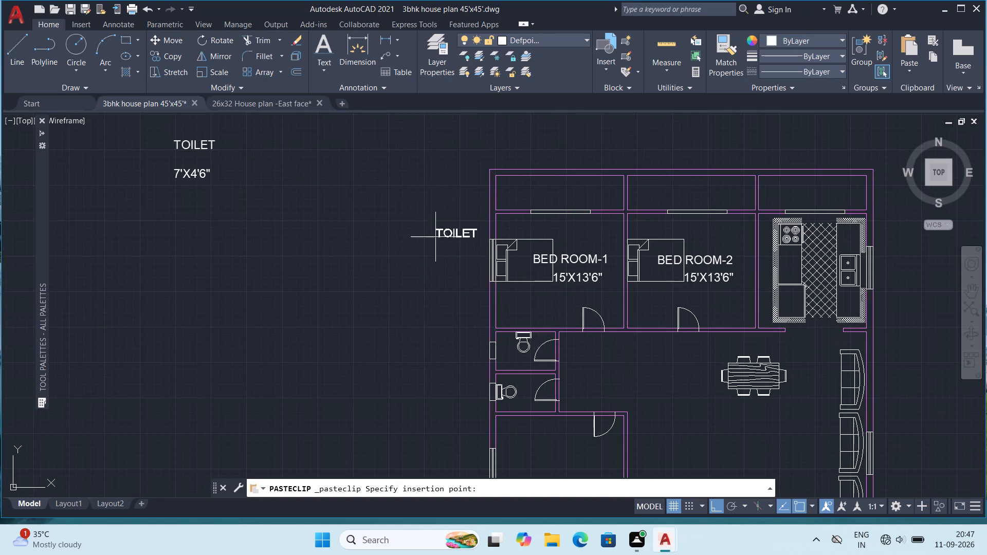
middle_drag(566, 354, 527, 260)
scroll(495, 273, up, 3)
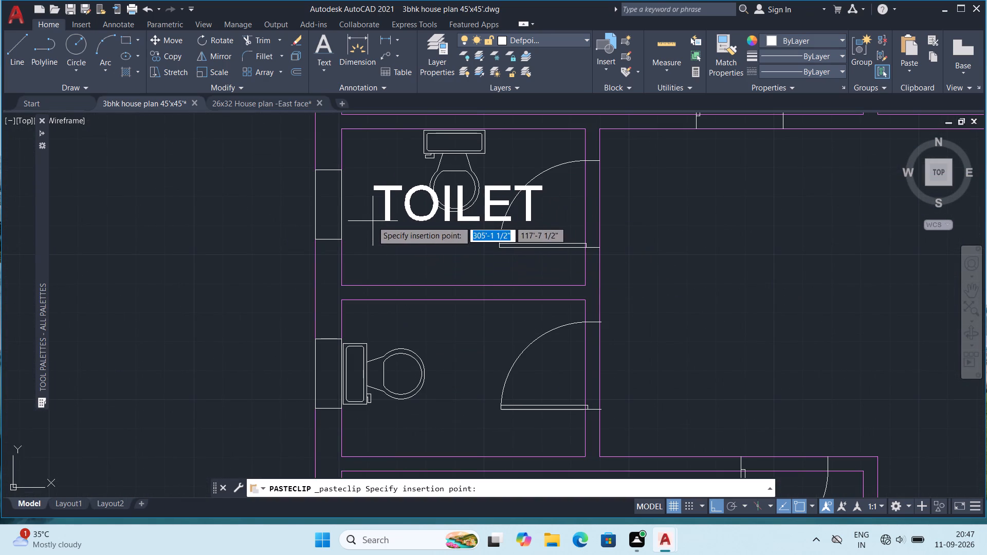
click(358, 215)
Copy the source "7'X4'6"" text and paste it just below the "TOILET" label in the northern toilet.
scroll(412, 220, down, 2)
middle_drag(276, 221, 401, 395)
scroll(375, 353, down, 2)
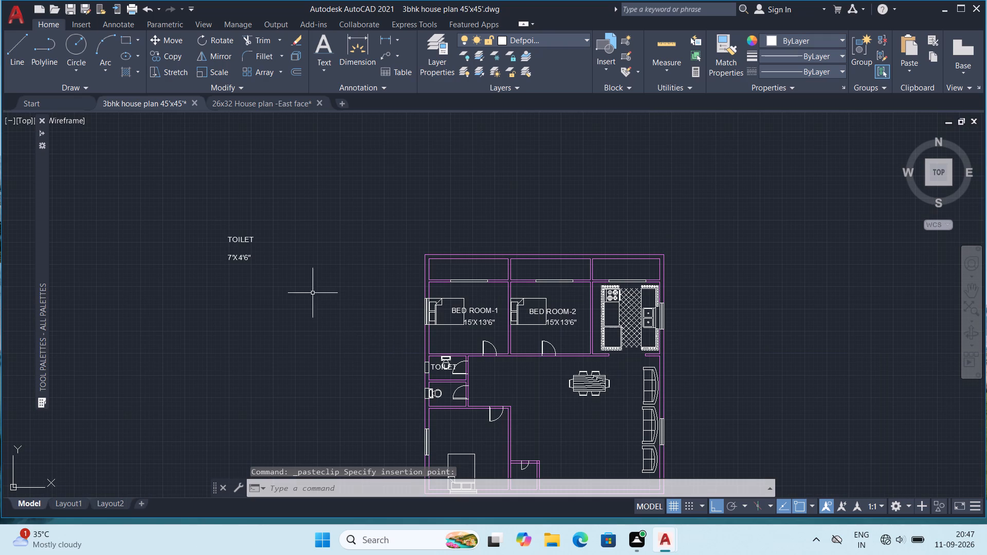
click(223, 258)
click(234, 261)
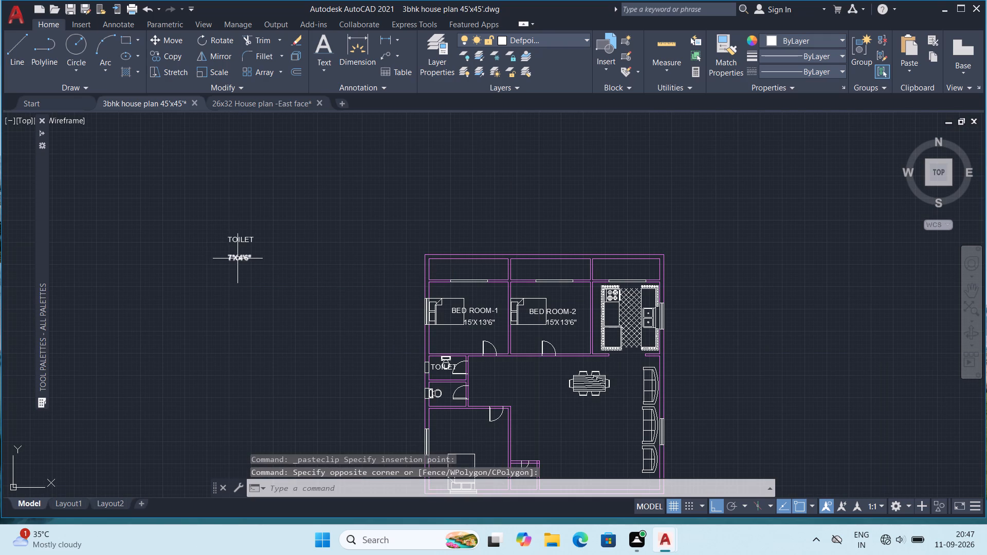
click(237, 258)
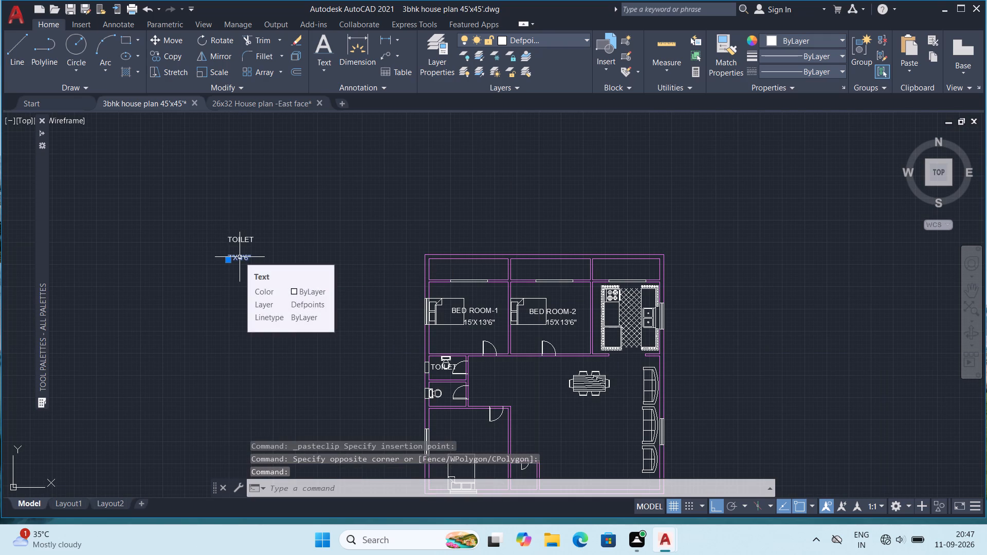
key(ctrl+c)
key(ctrl+v)
scroll(516, 348, up, 2)
middle_drag(397, 416, 488, 233)
scroll(432, 243, up, 2)
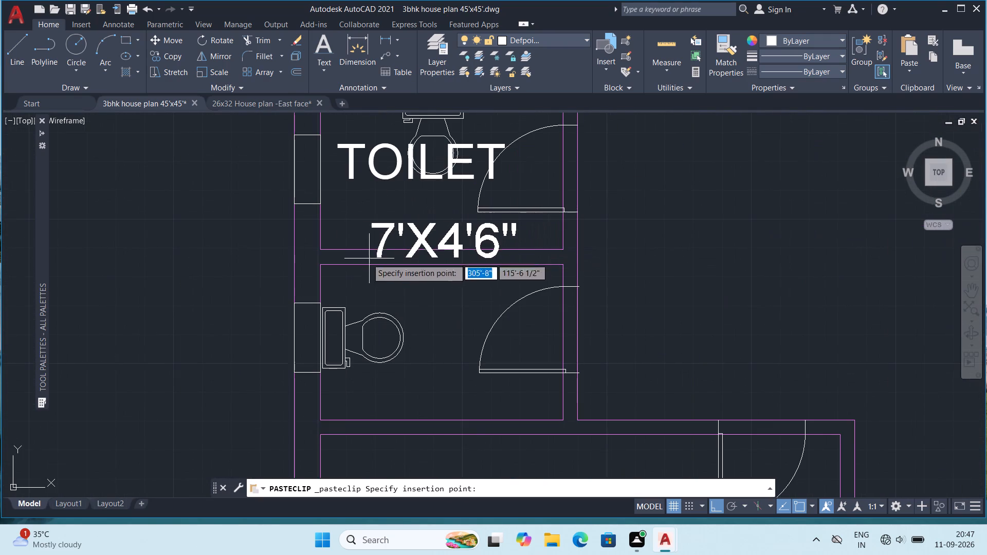
click(354, 227)
Copy the source "TOILET" text and paste it into the southern toilet.
scroll(368, 243, down, 3)
middle_drag(231, 203, 356, 391)
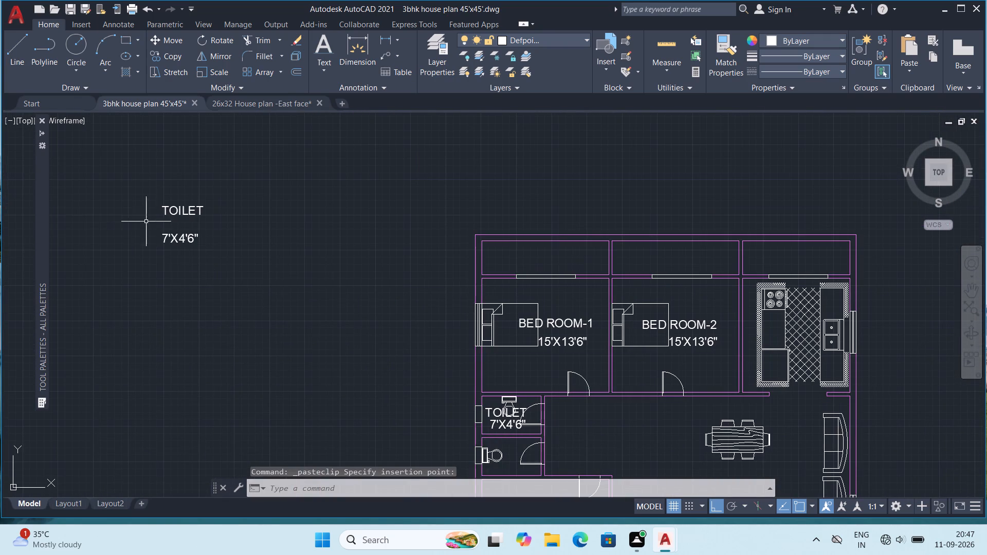
click(165, 211)
key(ctrl+c)
key(ctrl+v)
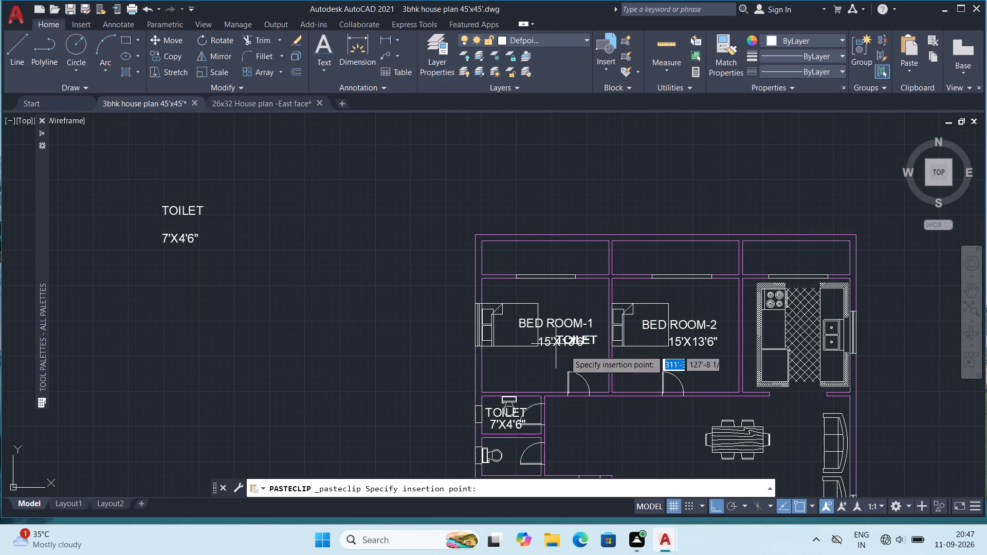
middle_drag(620, 362, 570, 174)
scroll(473, 280, up, 1)
middle_drag(456, 281, 488, 351)
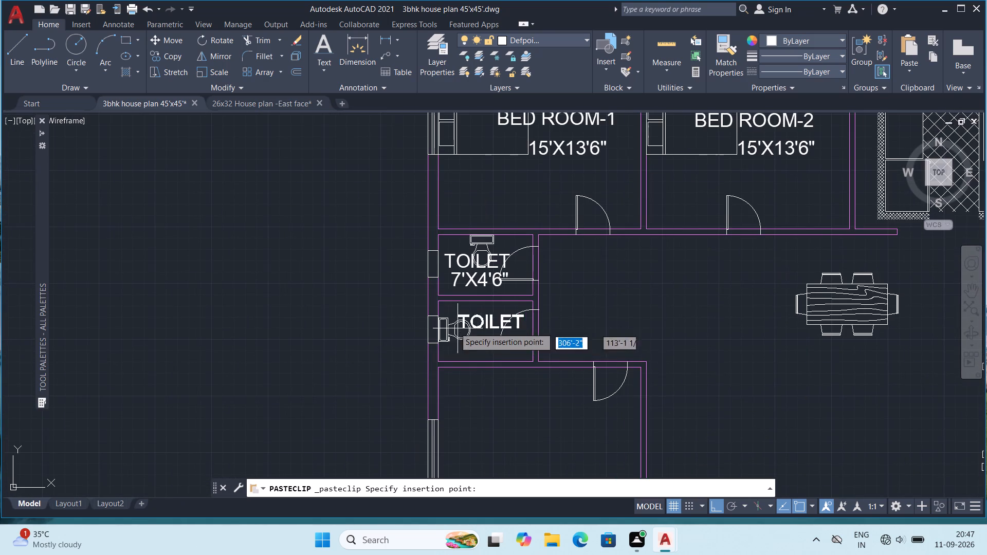
click(444, 323)
Copy the "7'X4'6"" text from the northern toilet and paste it below the "TOILET" label in the southern toilet.
click(461, 285)
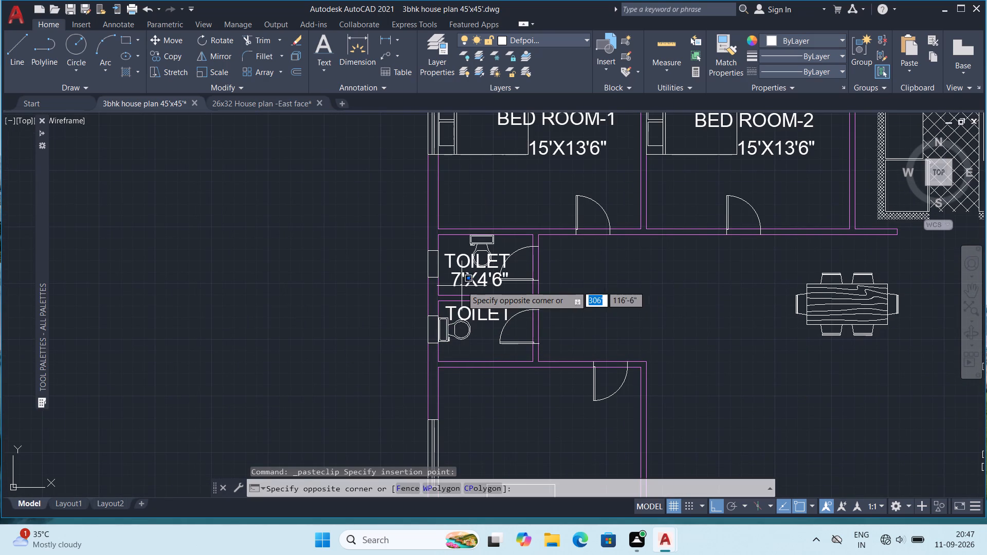
click(464, 280)
click(468, 279)
key(ctrl+c)
key(ctrl+v)
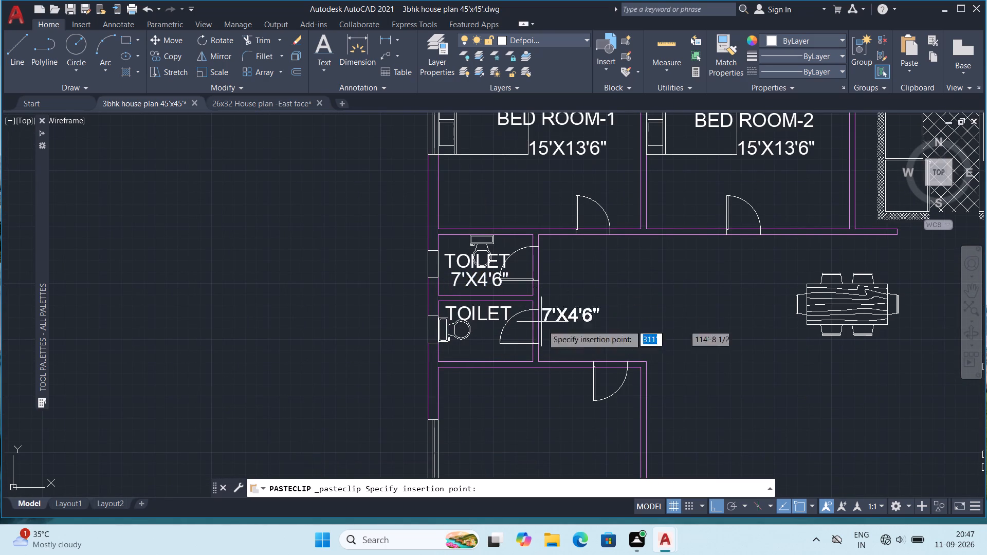
scroll(517, 364, up, 1)
click(416, 323)
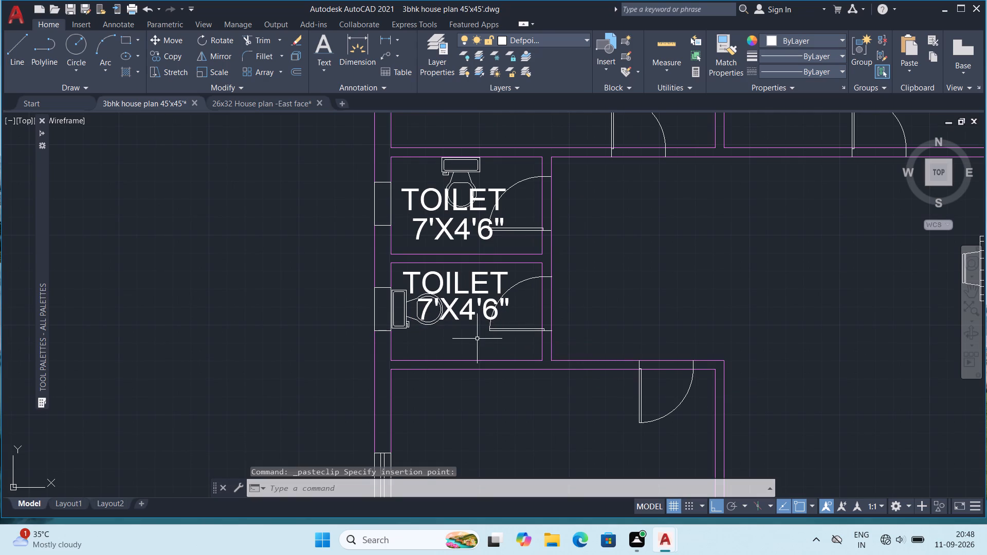
Measure the inside length and width of the southwestern bedroom.
middle_drag(478, 337, 482, 341)
scroll(482, 343, down, 2)
middle_drag(548, 372, 538, 339)
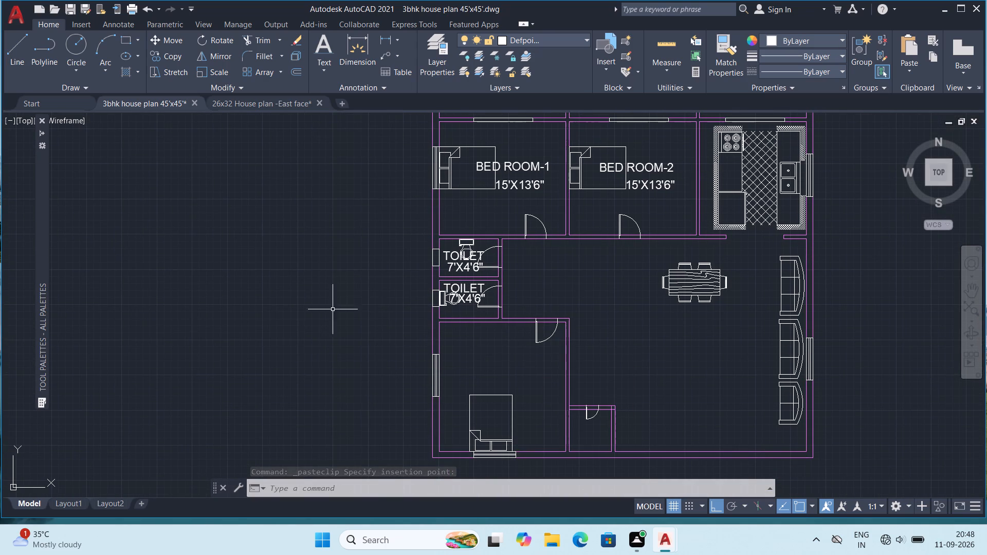
scroll(0, 24, up, 1)
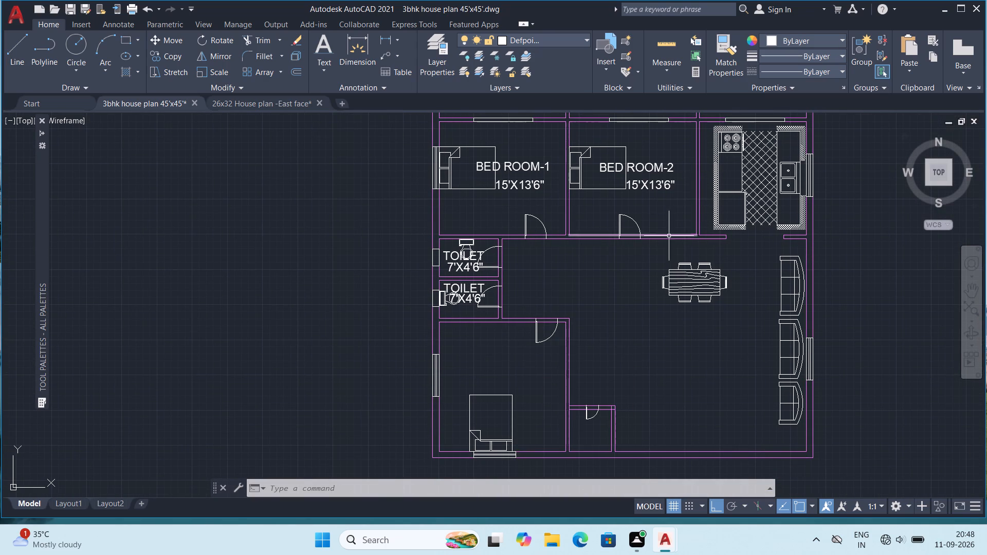
middle_drag(448, 248, 607, 294)
scroll(614, 272, down, 1)
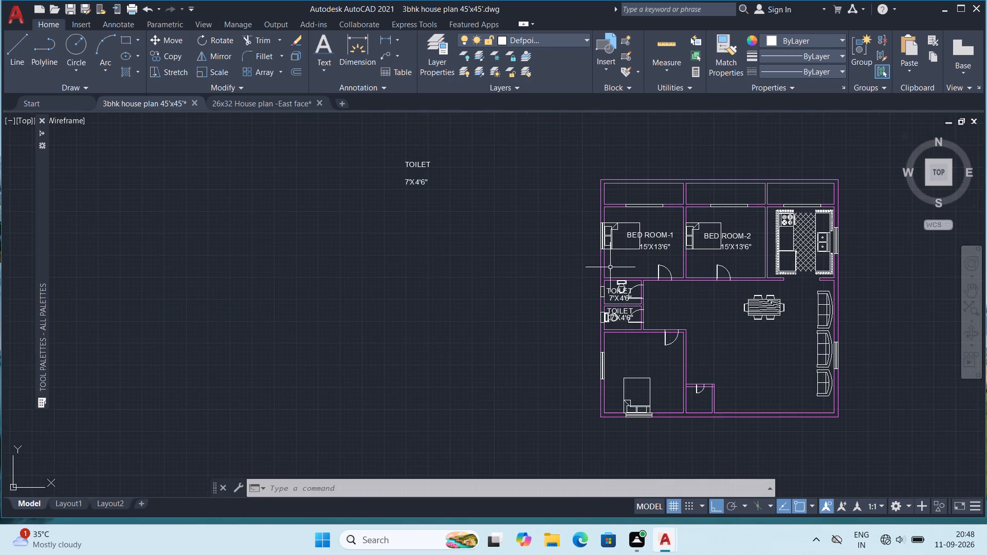
middle_drag(608, 256, 564, 244)
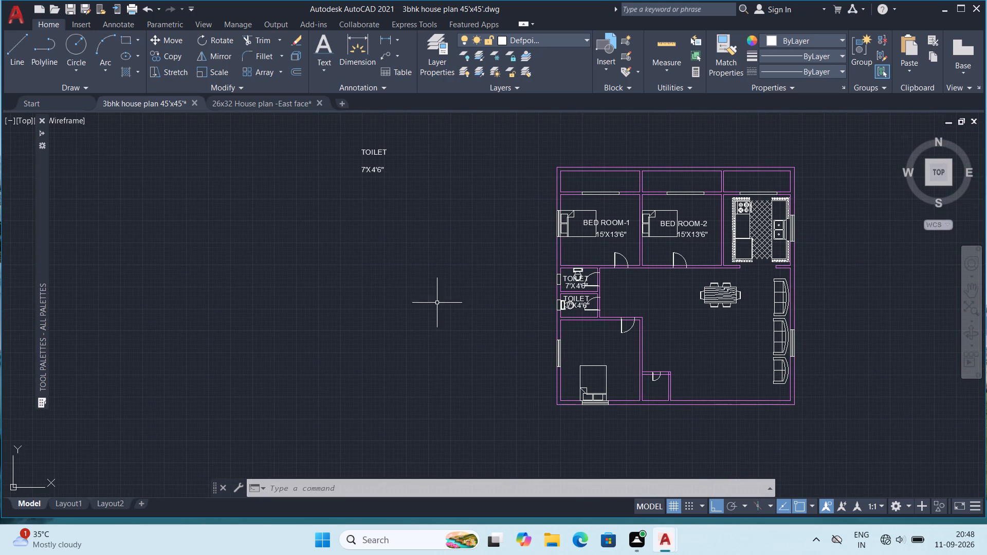
middle_drag(400, 191, 438, 202)
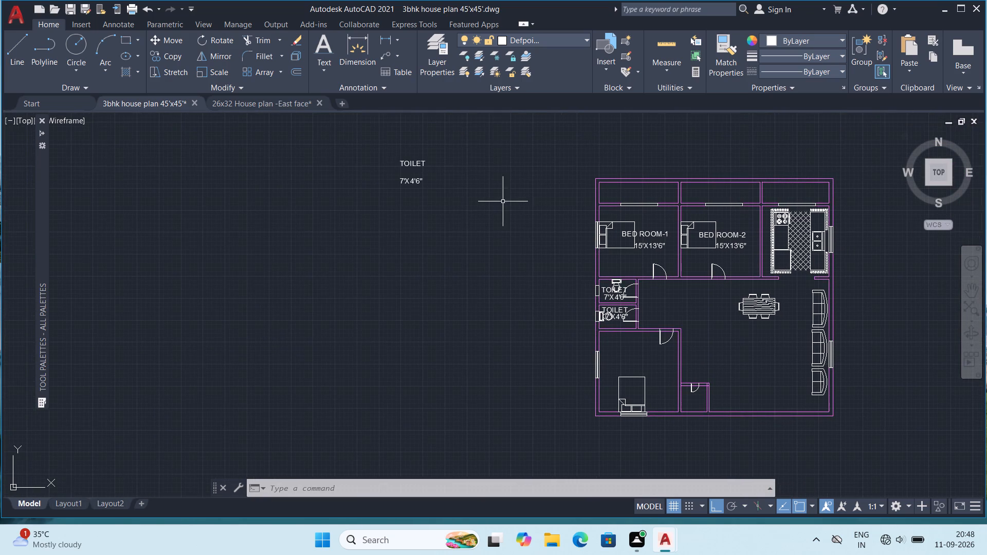
middle_drag(501, 200, 385, 205)
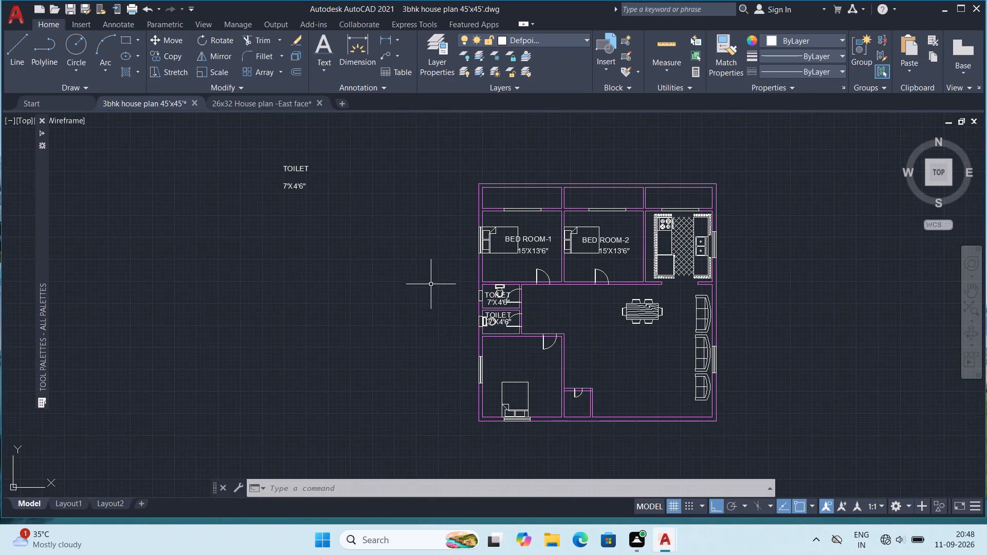
click(672, 37)
scroll(521, 341, up, 2)
middle_drag(501, 390, 497, 305)
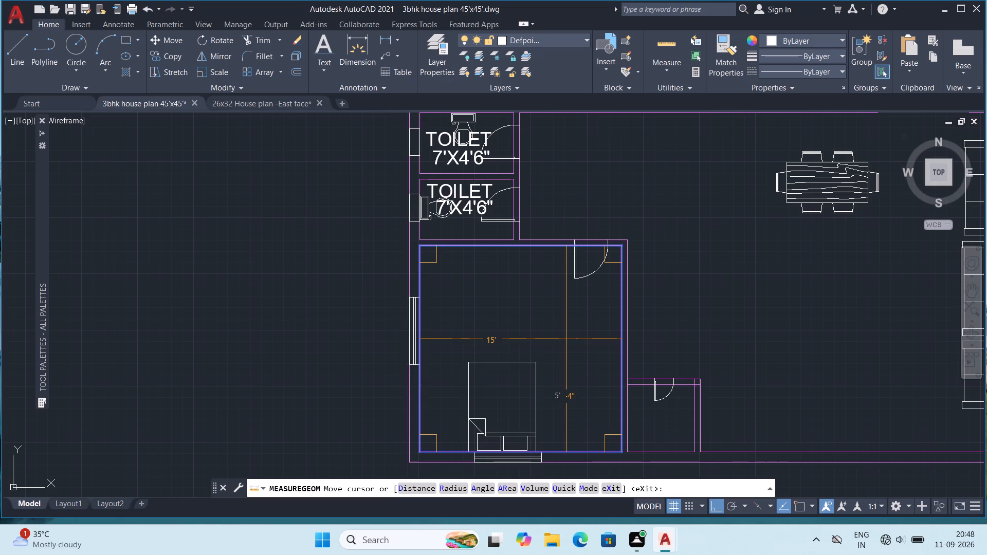
middle_drag(204, 220, 372, 341)
scroll(376, 335, down, 2)
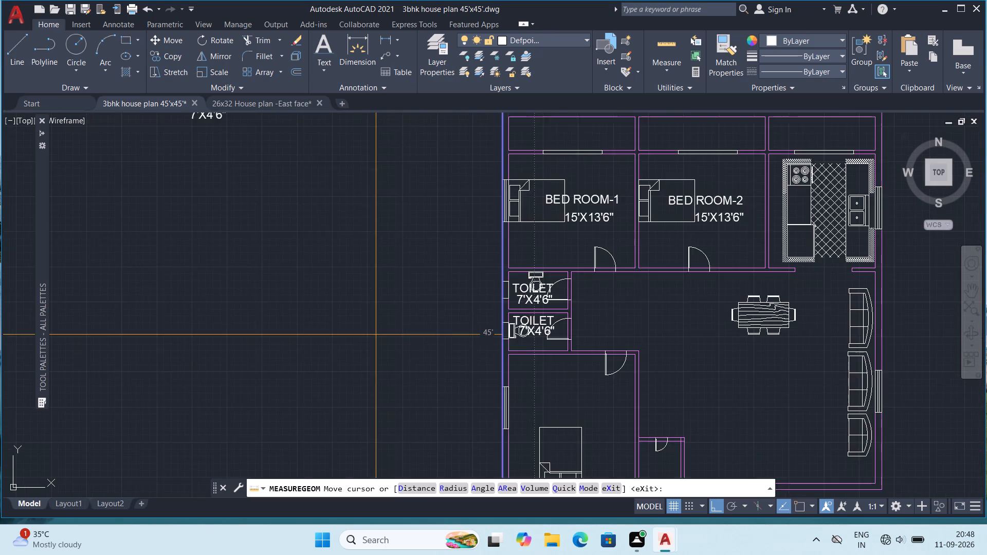
key(Escape)
key(Escape)
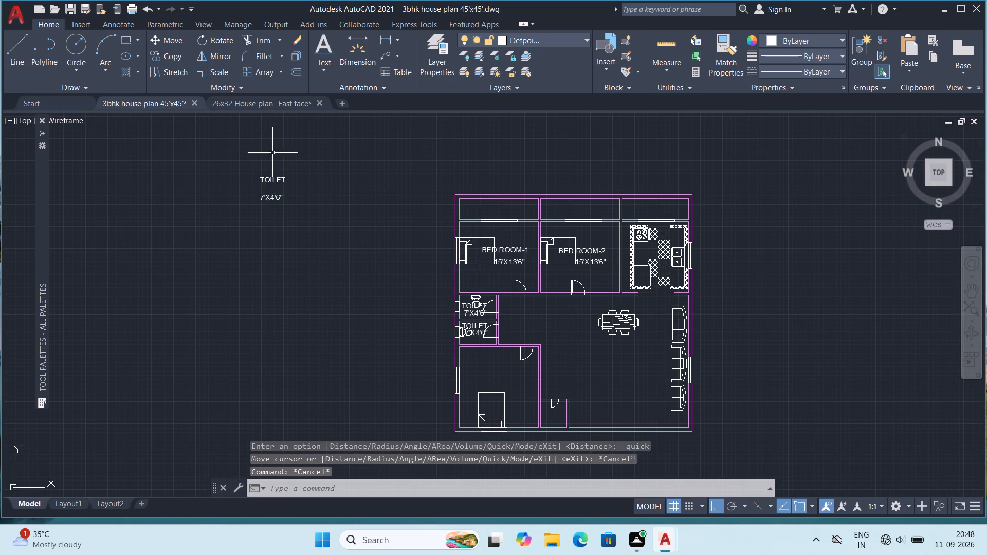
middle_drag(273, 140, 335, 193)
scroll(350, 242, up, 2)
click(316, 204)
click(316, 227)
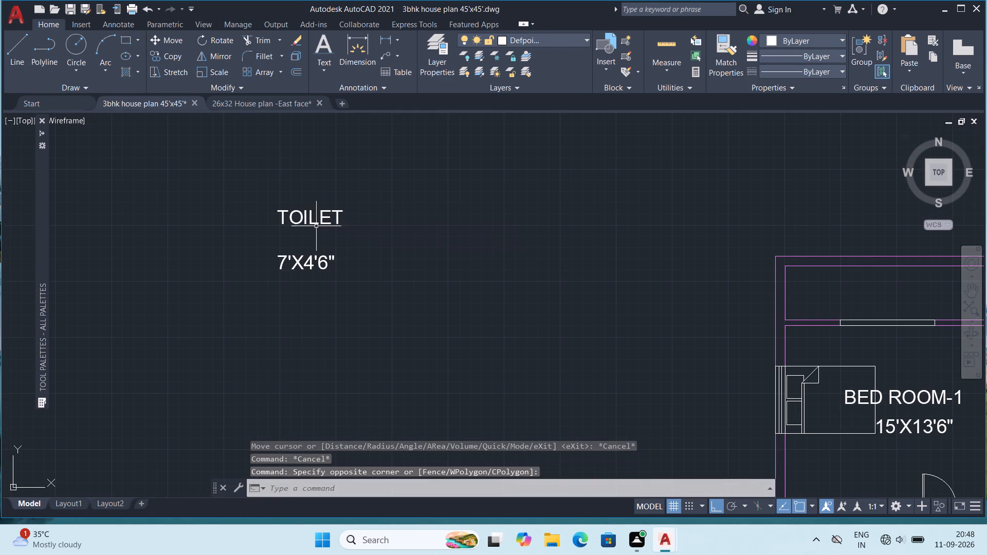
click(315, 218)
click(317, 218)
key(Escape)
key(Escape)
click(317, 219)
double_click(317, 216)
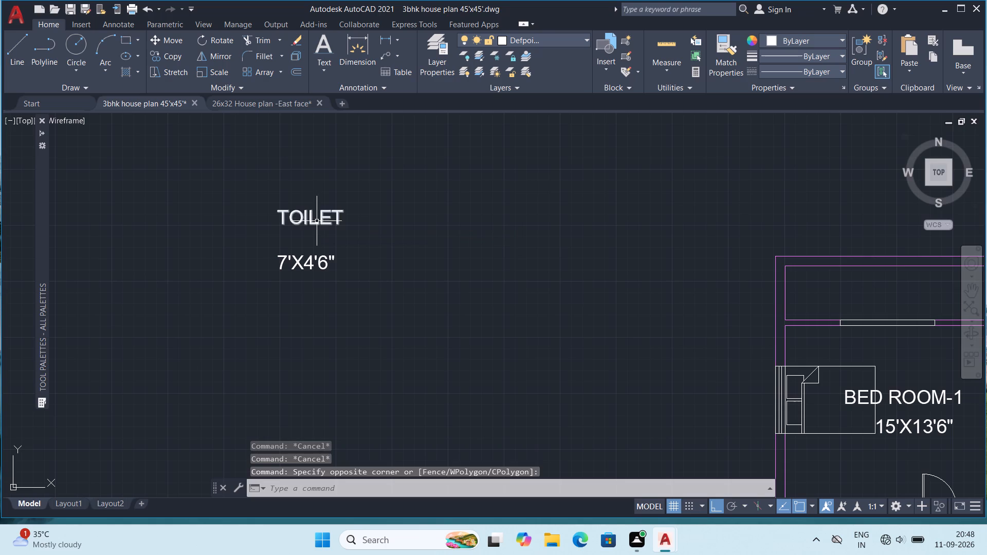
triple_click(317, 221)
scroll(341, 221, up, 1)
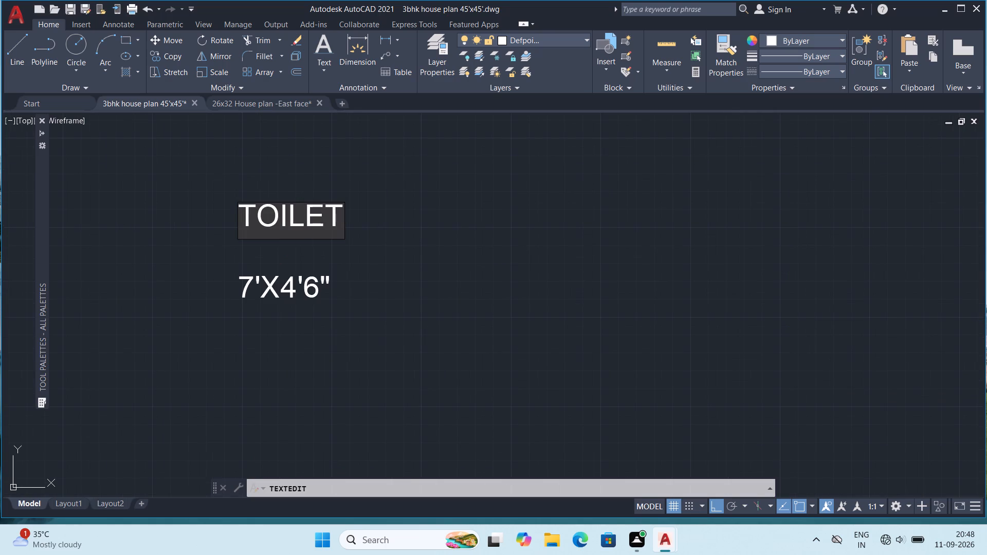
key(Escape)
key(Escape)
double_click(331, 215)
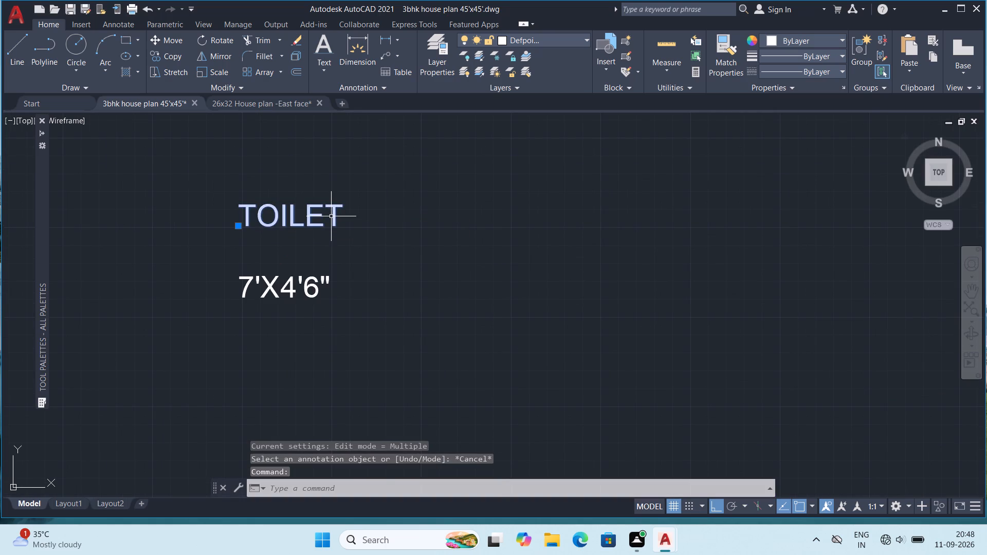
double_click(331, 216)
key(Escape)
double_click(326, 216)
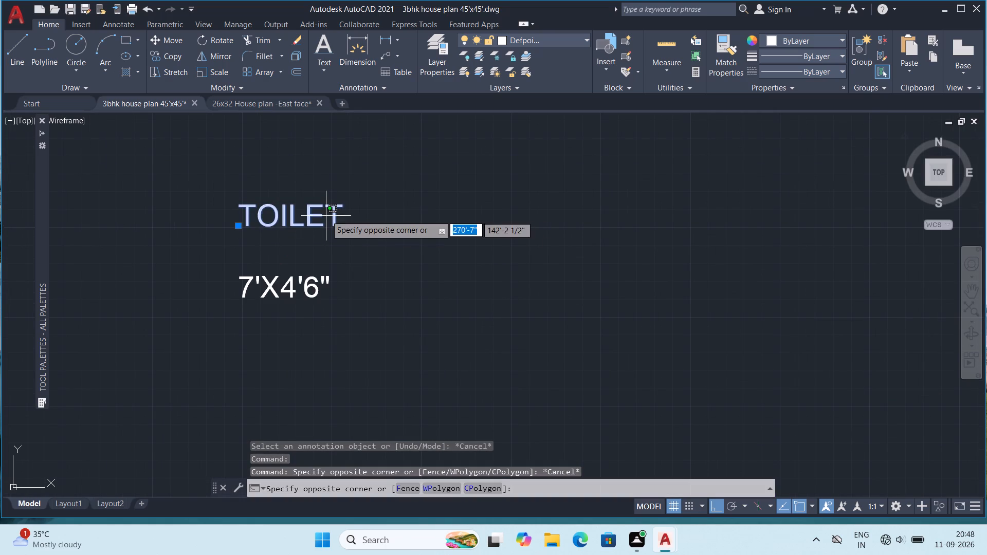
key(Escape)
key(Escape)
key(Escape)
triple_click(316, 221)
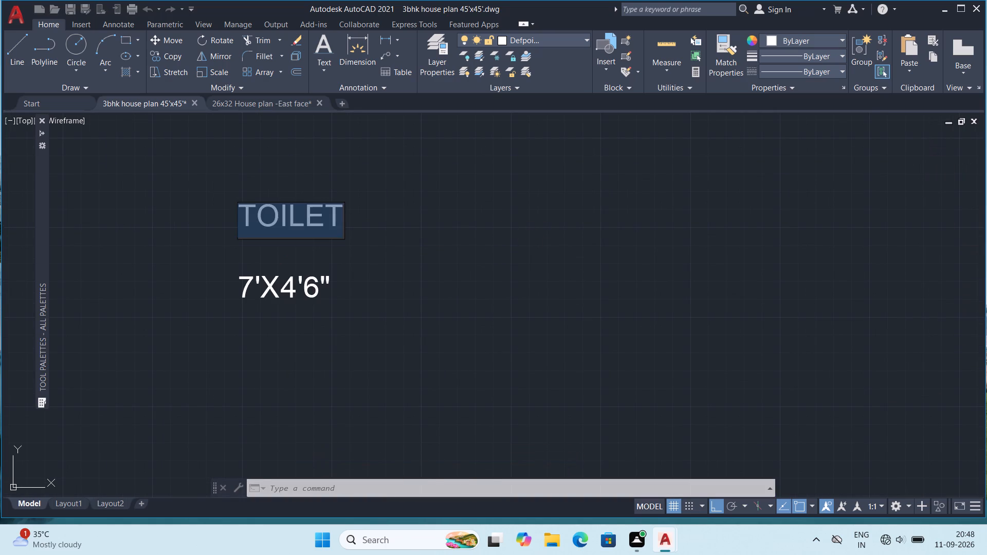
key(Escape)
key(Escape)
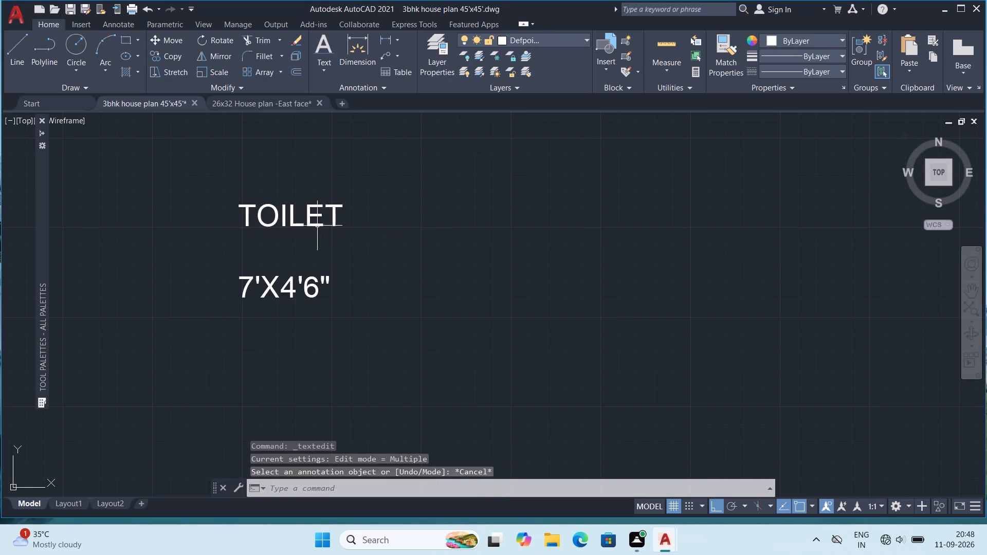
Change the source "TOILET" text outside the plan to "GUEST ROOM".
double_click(318, 217)
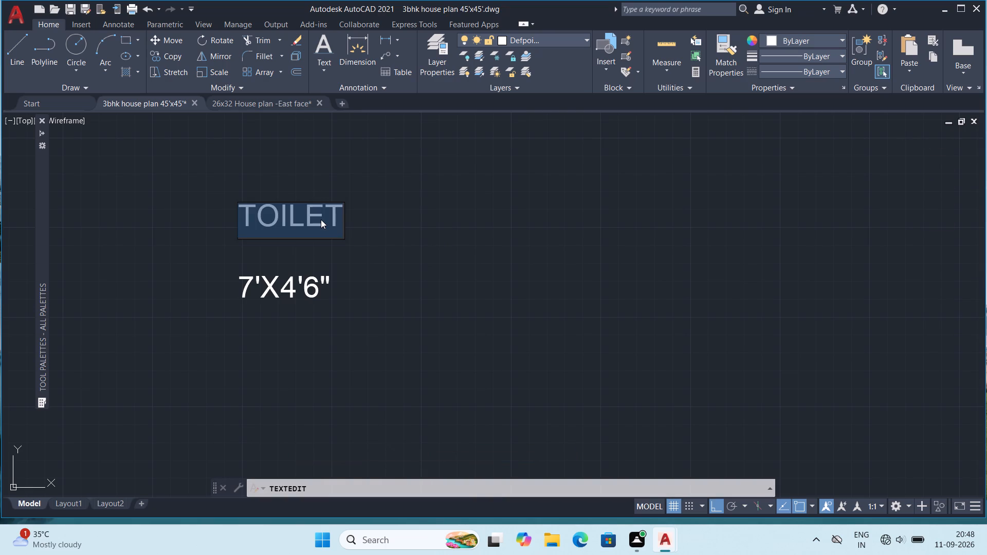
text(GUEST ROOM)
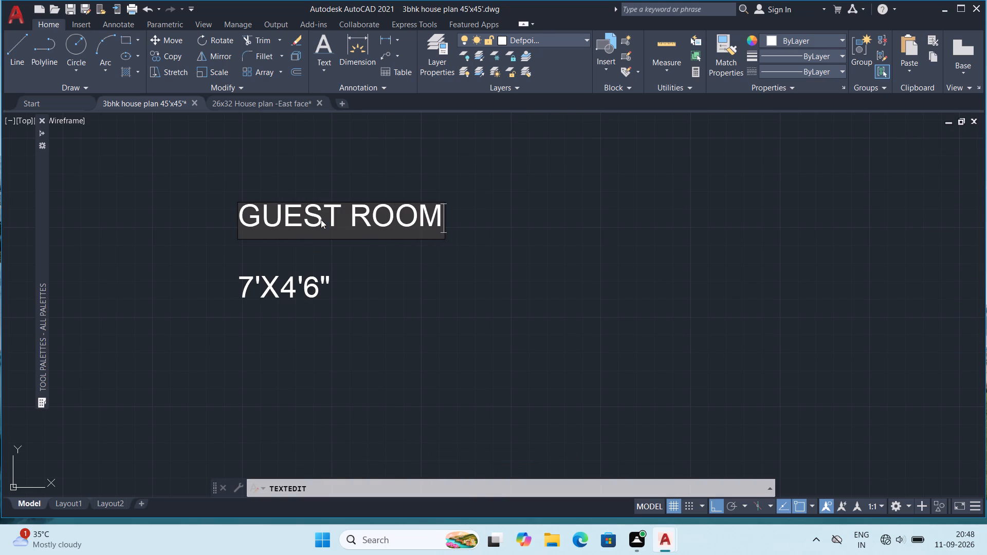
key(Return)
key(Escape)
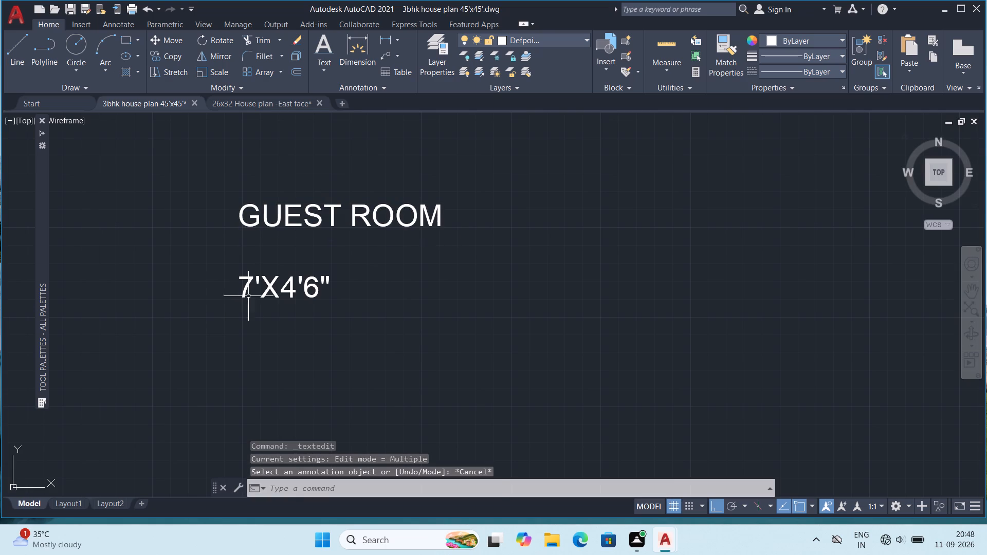
Change the source size text below "GUEST ROOM" outside the plan to "15'X15'4"".
triple_click(260, 292)
key(Escape)
triple_click(289, 293)
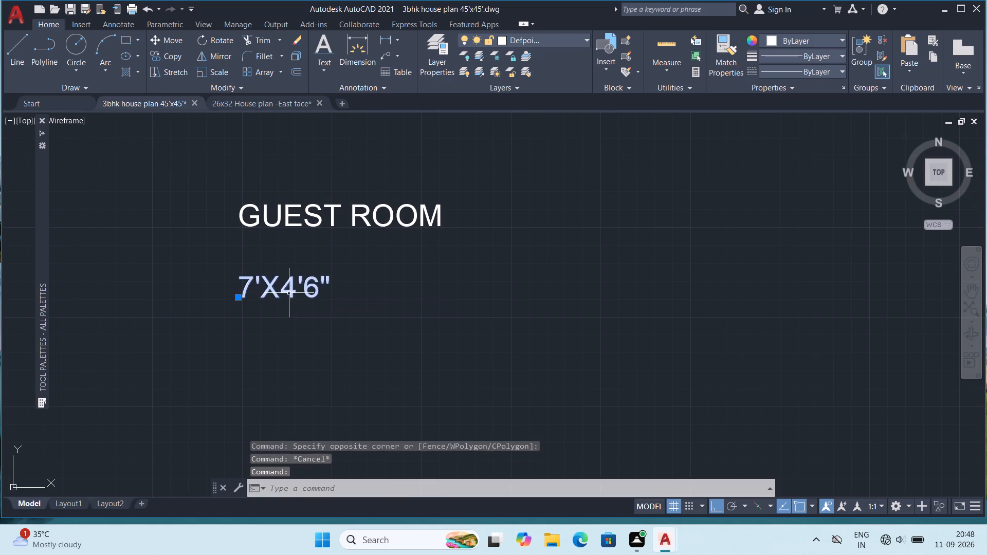
key(Escape)
double_click(291, 288)
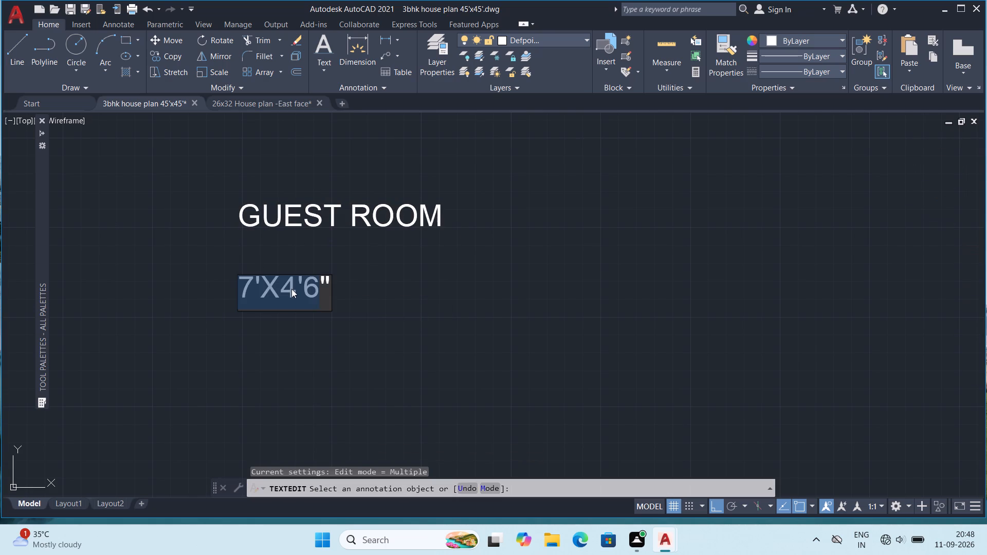
text(15)
text('X15')
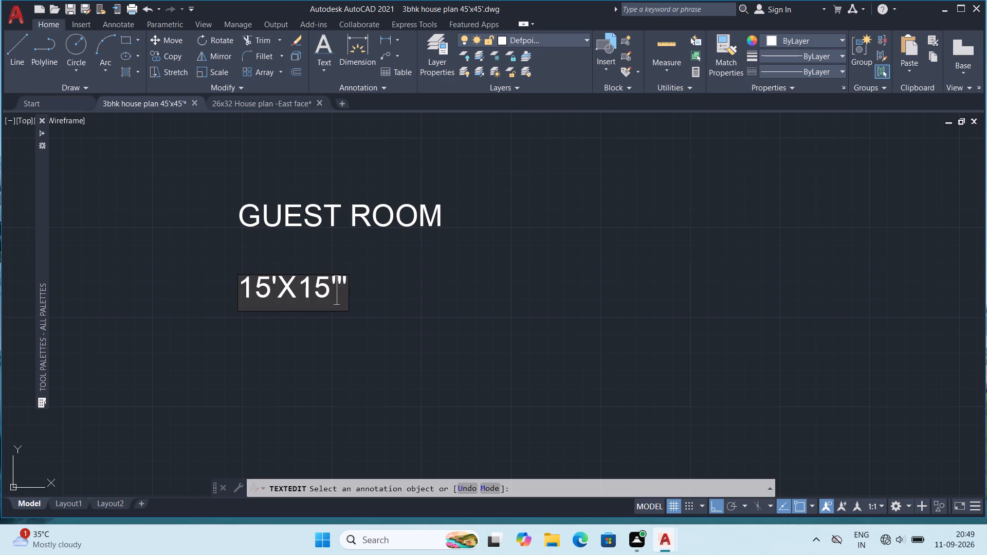
key(4)
key(Return)
key(Escape)
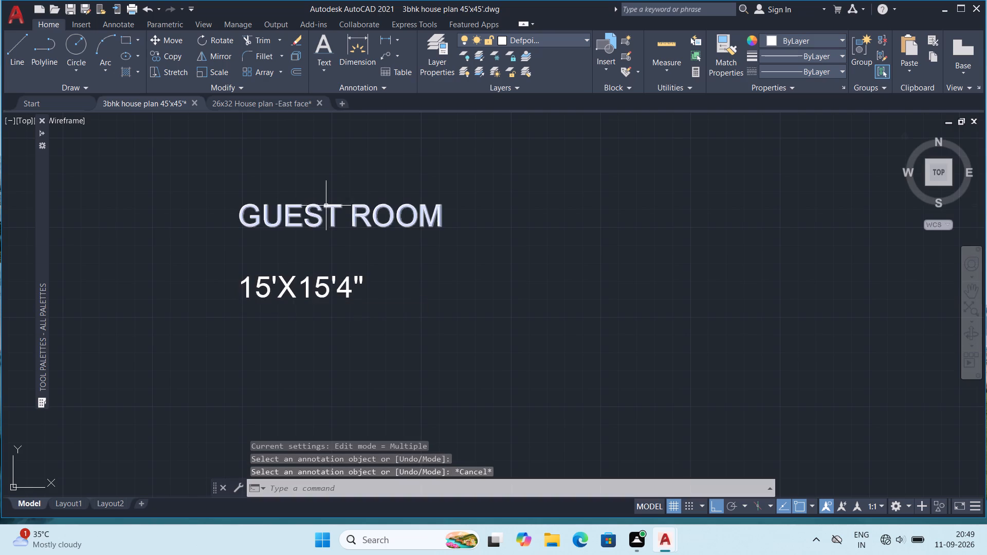
Copy the source "GUEST ROOM" text and paste it above the bed in the southwestern bedroom.
click(374, 220)
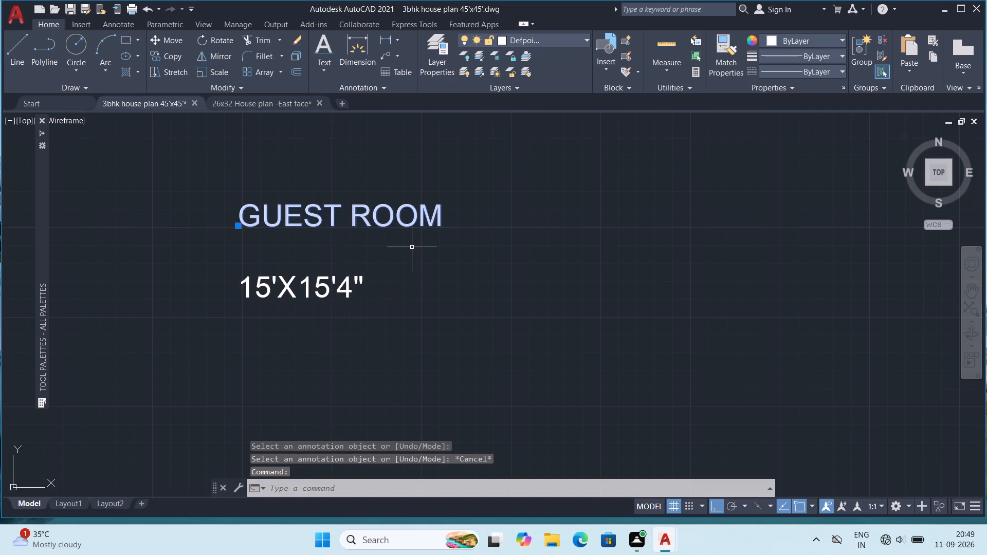
key(ctrl+c)
key(ctrl+v)
ctrl+scroll(622, 275, down, 3)
middle_drag(785, 376, 564, 208)
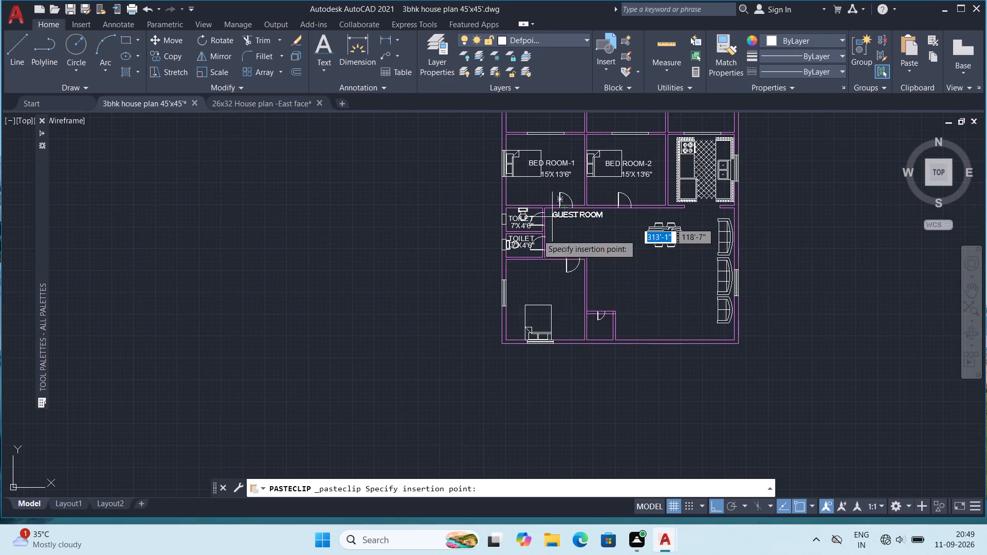
scroll(540, 298, up, 1)
click(499, 277)
scroll(524, 265, up, 1)
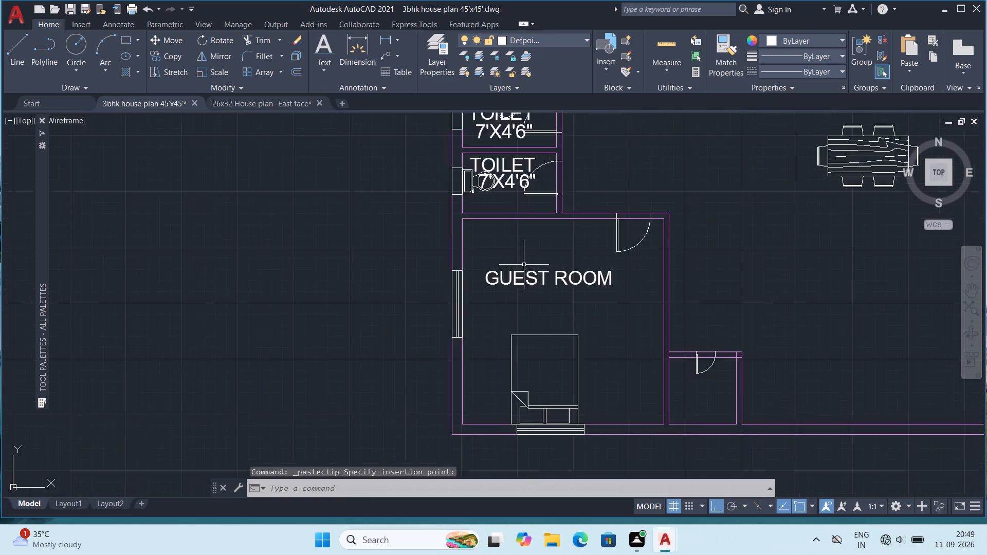
Copy the source "15'X15'4"" text and paste it just below the "GUEST ROOM" label in the southwestern bedroom.
middle_drag(525, 265, 590, 384)
scroll(590, 384, down, 1)
scroll(278, 161, down, 1)
middle_drag(278, 173, 290, 241)
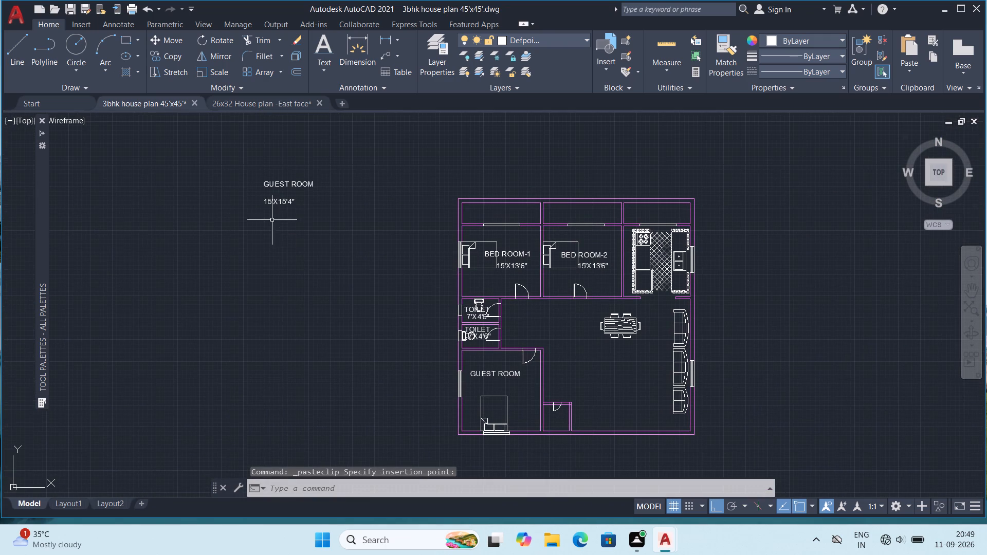
click(275, 203)
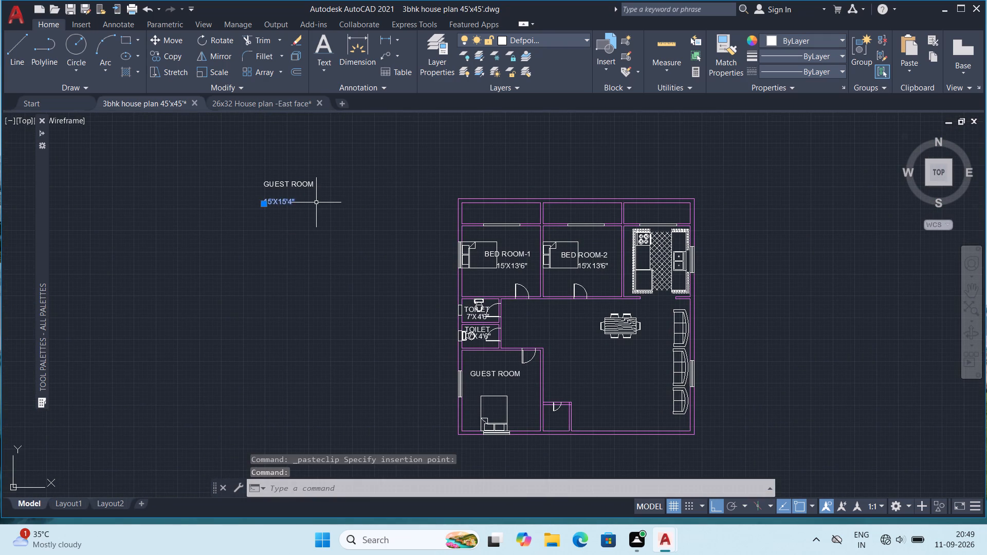
key(ctrl+c)
key(ctrl+v)
middle_drag(582, 354, 556, 244)
scroll(486, 258, up, 1)
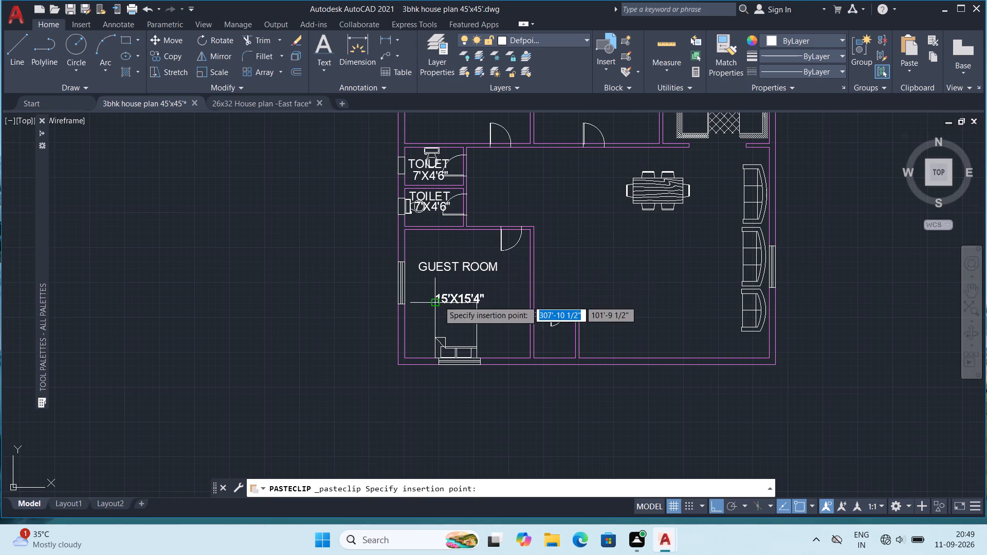
click(438, 283)
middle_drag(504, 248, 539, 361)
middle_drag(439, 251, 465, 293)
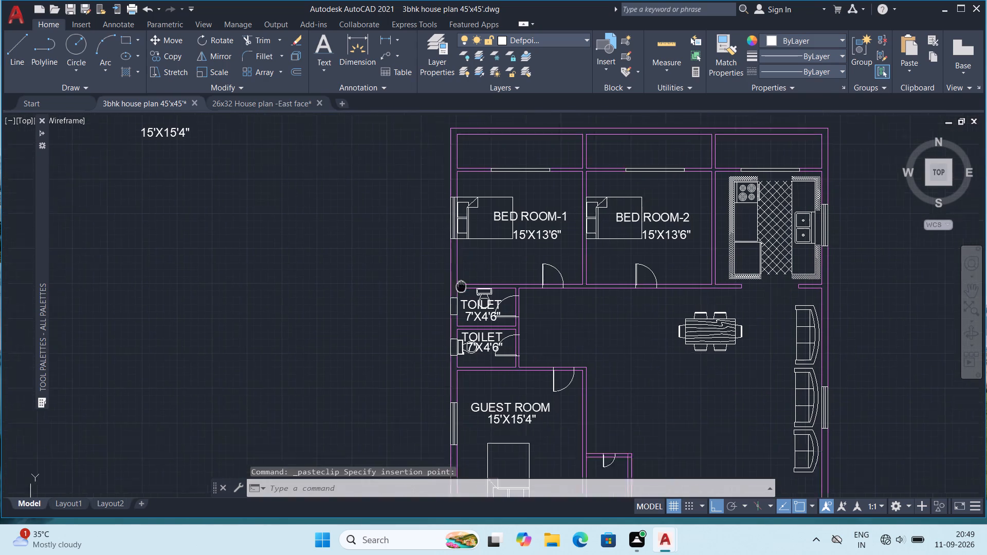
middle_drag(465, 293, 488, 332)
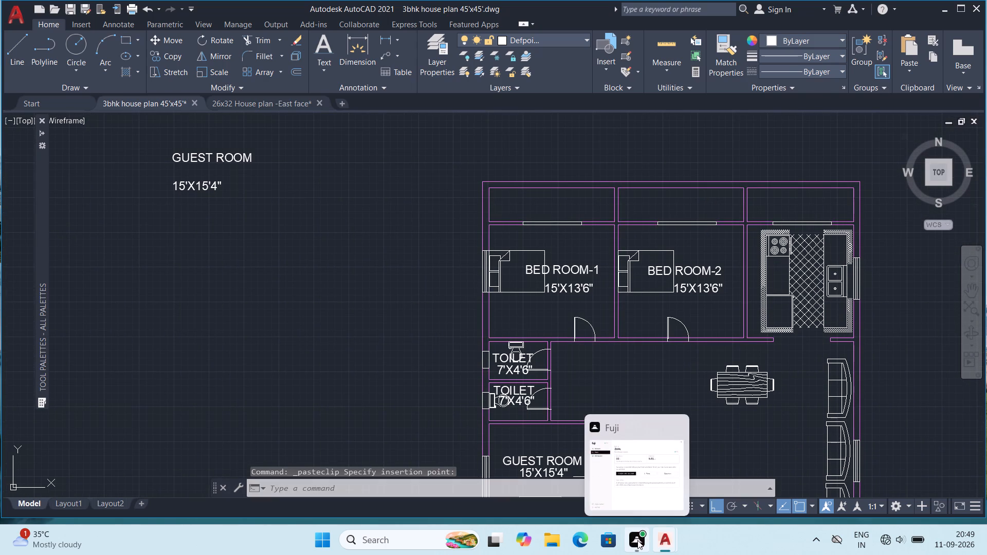
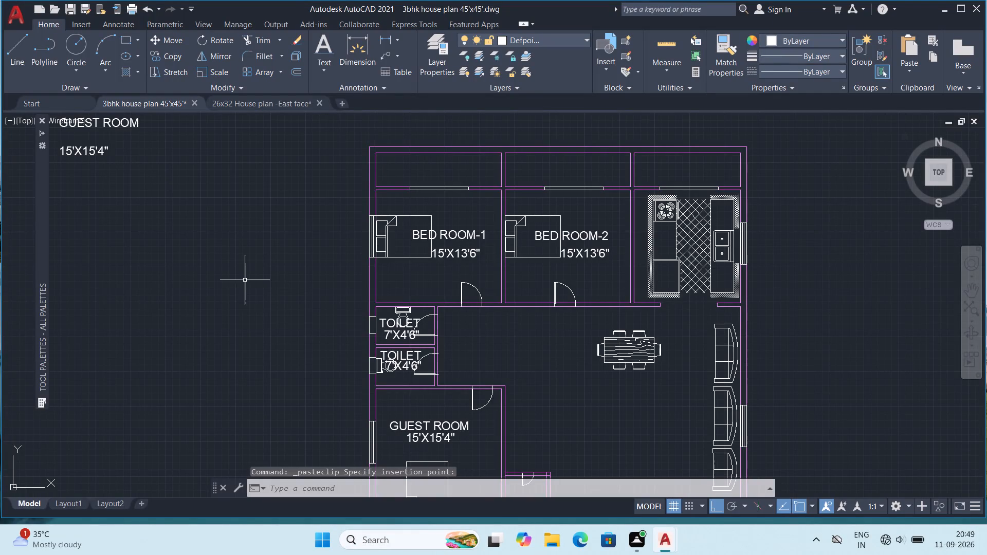
Change the source "GUEST ROOM" text outside the plan to "BALCONY".
middle_drag(245, 279, 338, 318)
middle_drag(490, 337, 469, 291)
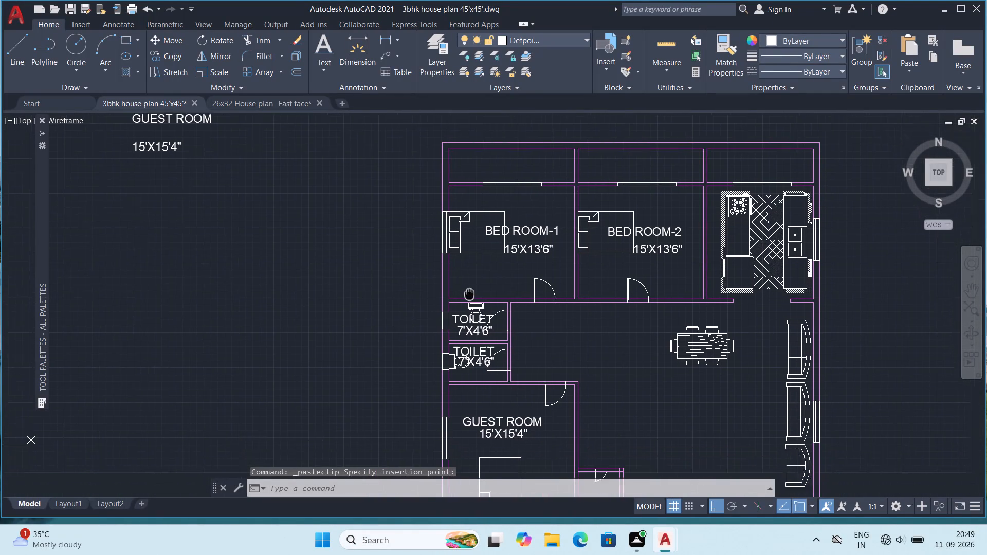
middle_drag(469, 291, 463, 271)
middle_drag(579, 362, 568, 306)
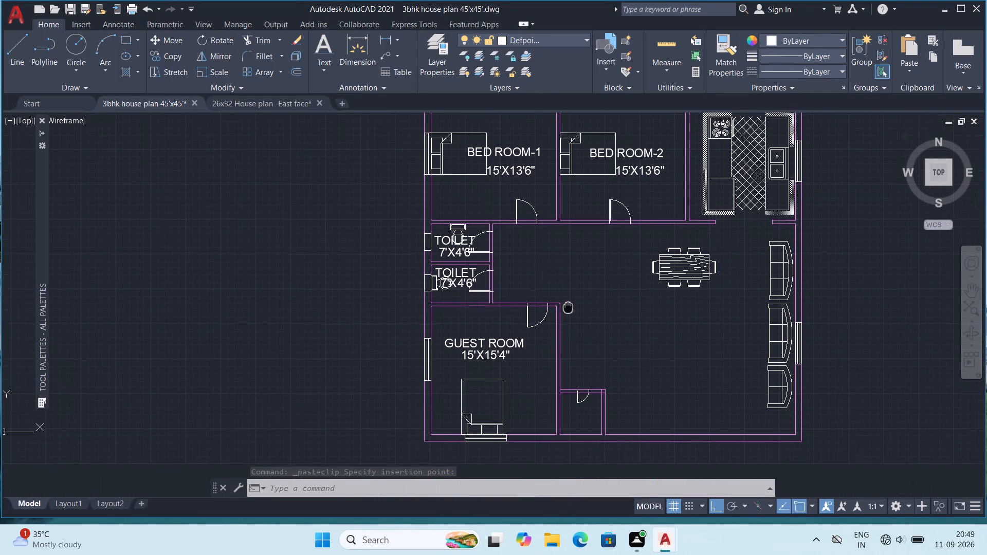
middle_drag(568, 306, 574, 340)
middle_drag(460, 274, 531, 302)
middle_drag(378, 239, 425, 312)
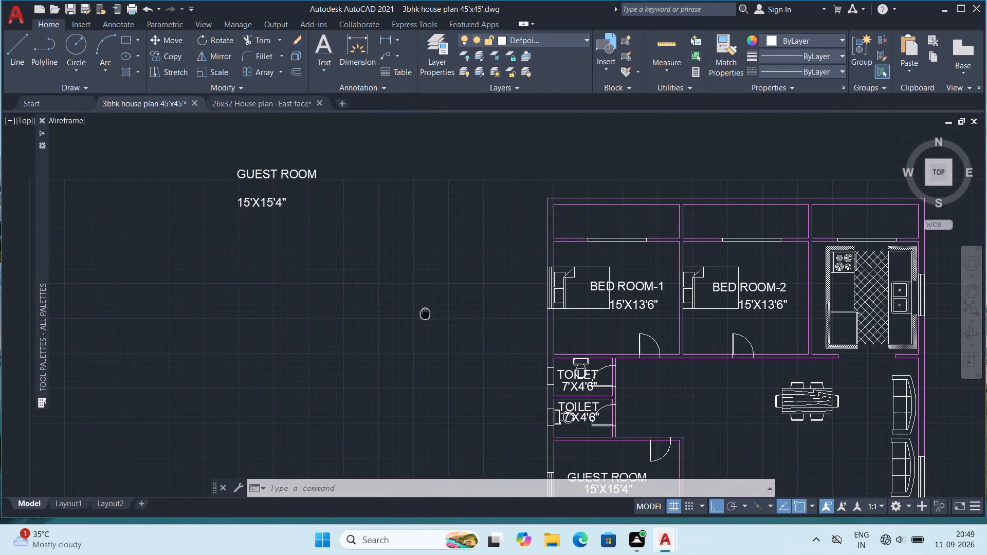
middle_drag(425, 312, 444, 233)
middle_drag(709, 330, 635, 350)
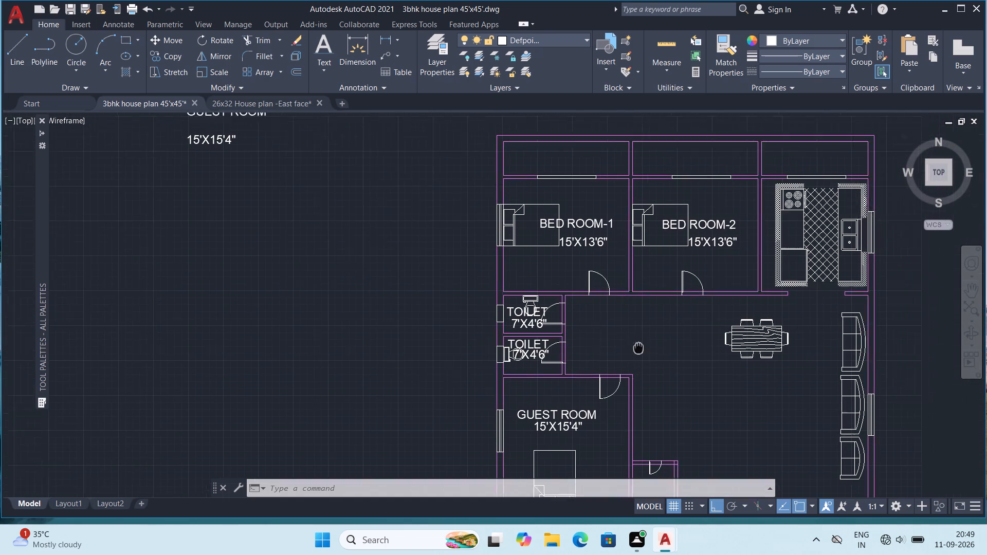
middle_drag(635, 350, 586, 378)
middle_drag(237, 205, 306, 294)
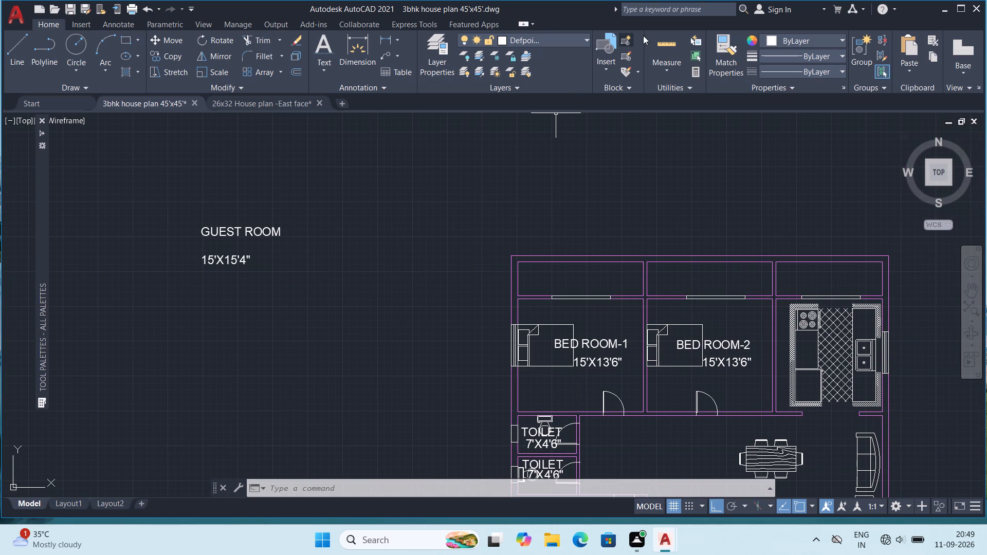
middle_drag(408, 146, 448, 168)
middle_drag(379, 175, 479, 187)
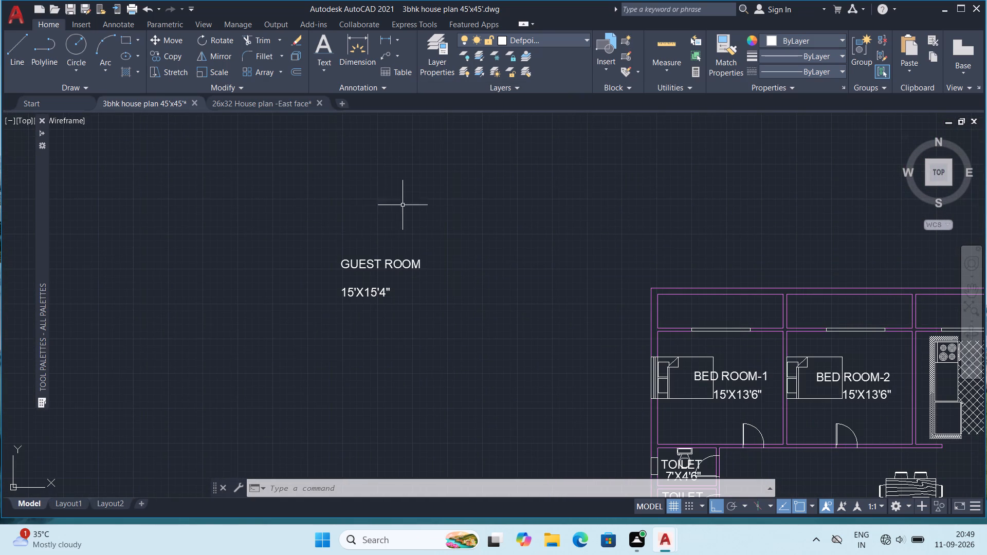
double_click(375, 262)
double_click(375, 261)
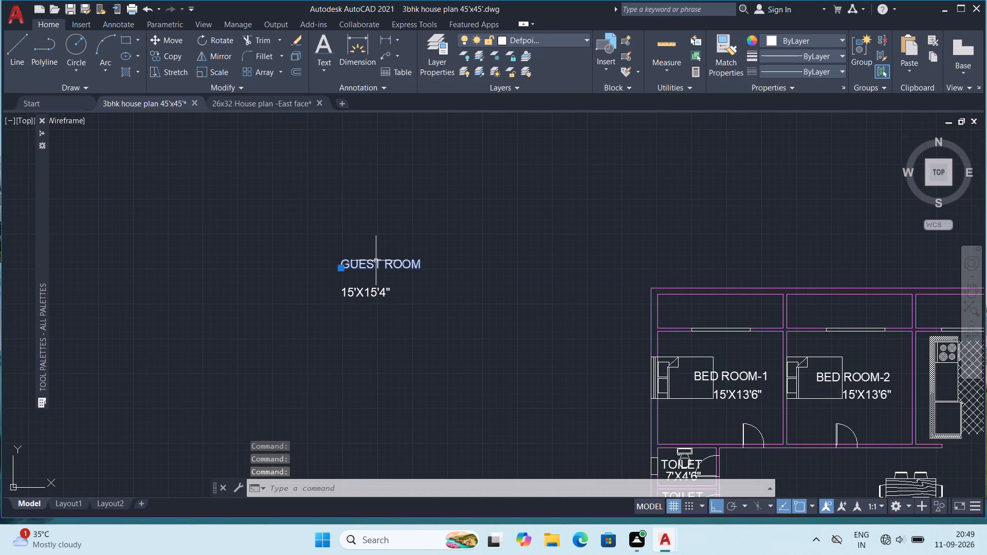
text(BALCONY)
key(Return)
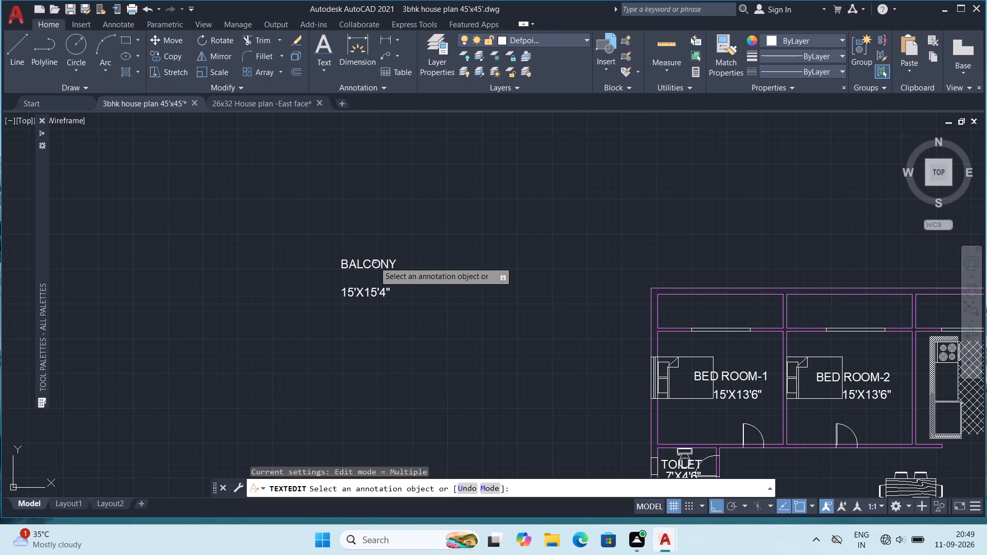
key(Escape)
Change the source size text below "BALCONY" outside the plan to "15'X4'".
double_click(377, 292)
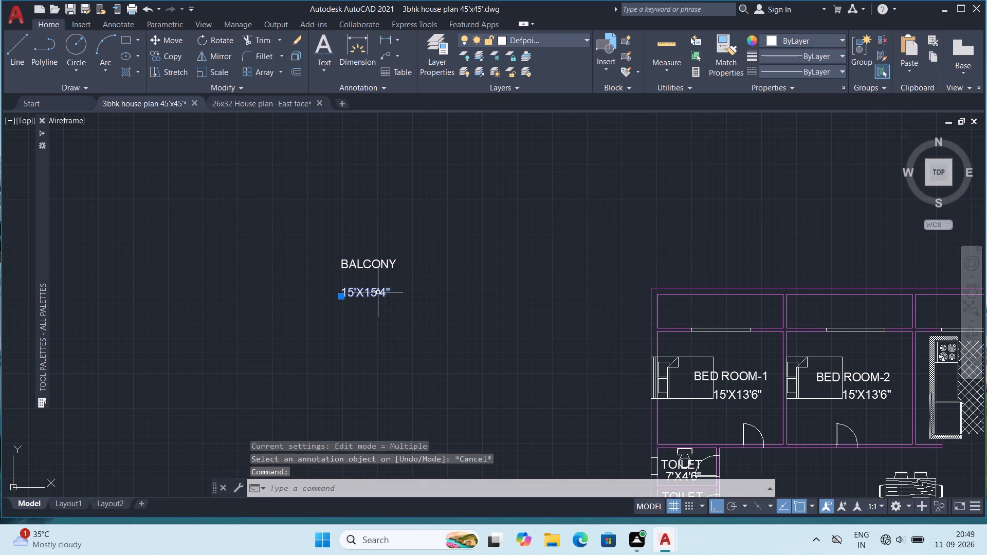
text(15'X)
text(4')
key(Return)
key(Escape)
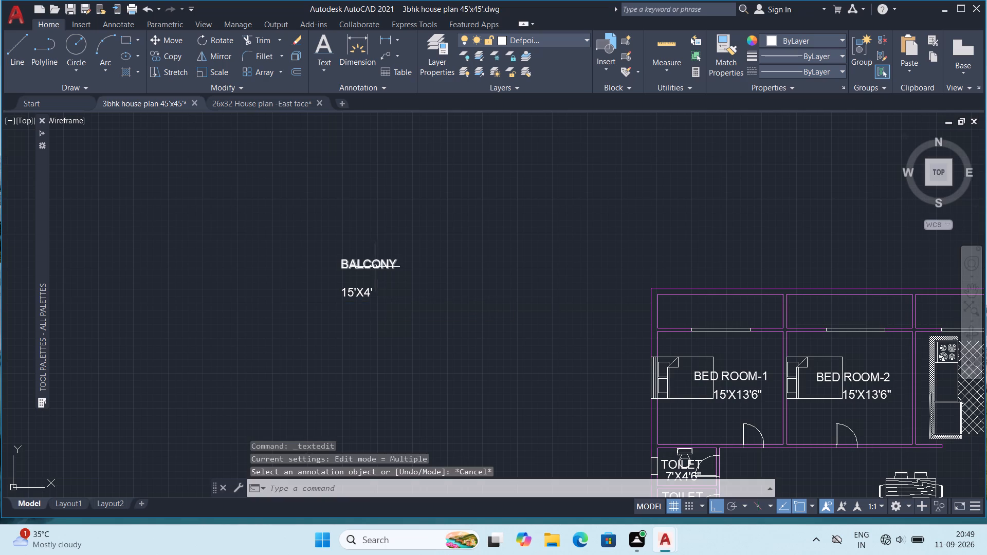
Copy the source "BALCONY" text and paste it into the northwestern balcony above BED ROOM-1.
click(376, 262)
key(ctrl+c)
key(ctrl+v)
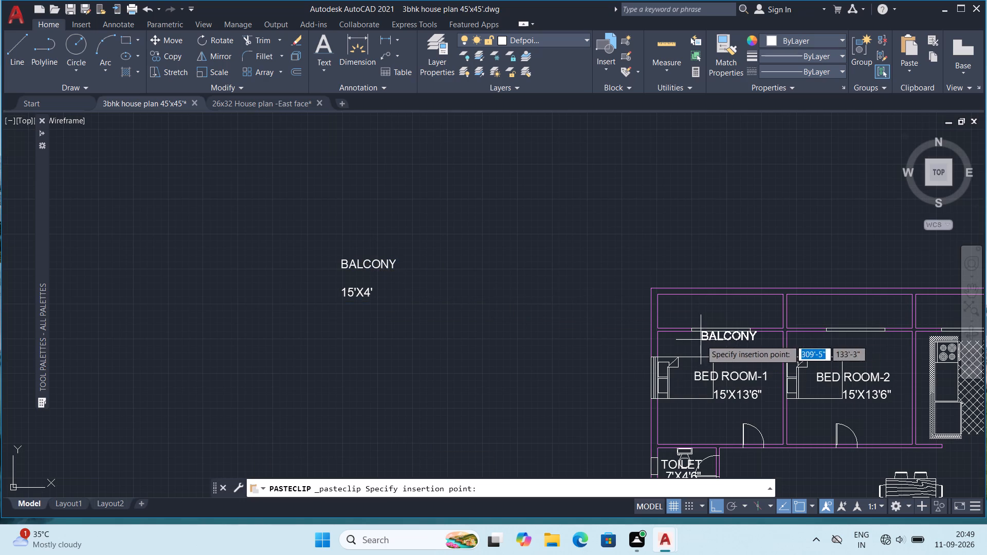
click(693, 309)
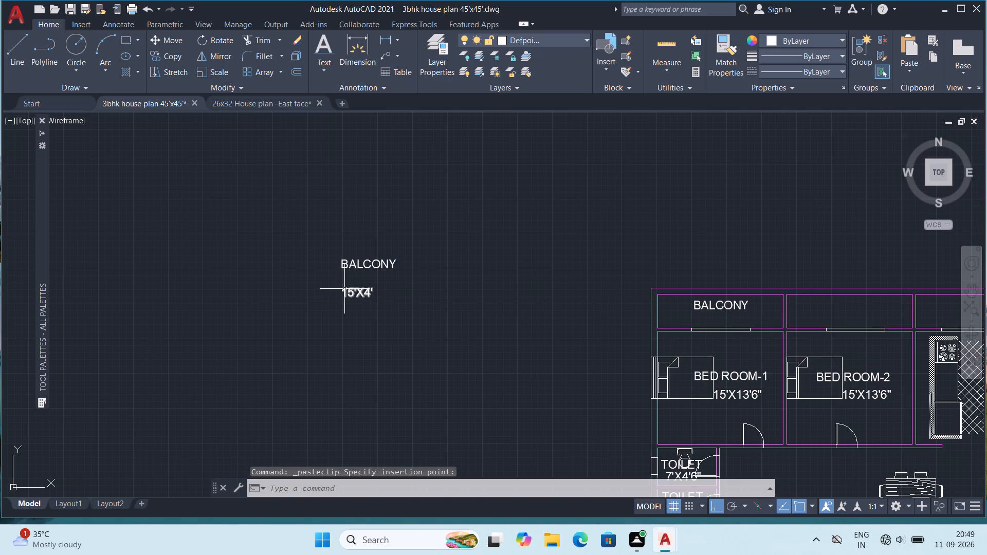
Copy the source "15'X4'" text and paste it just below the "BALCONY" label in the northwestern balcony.
click(345, 293)
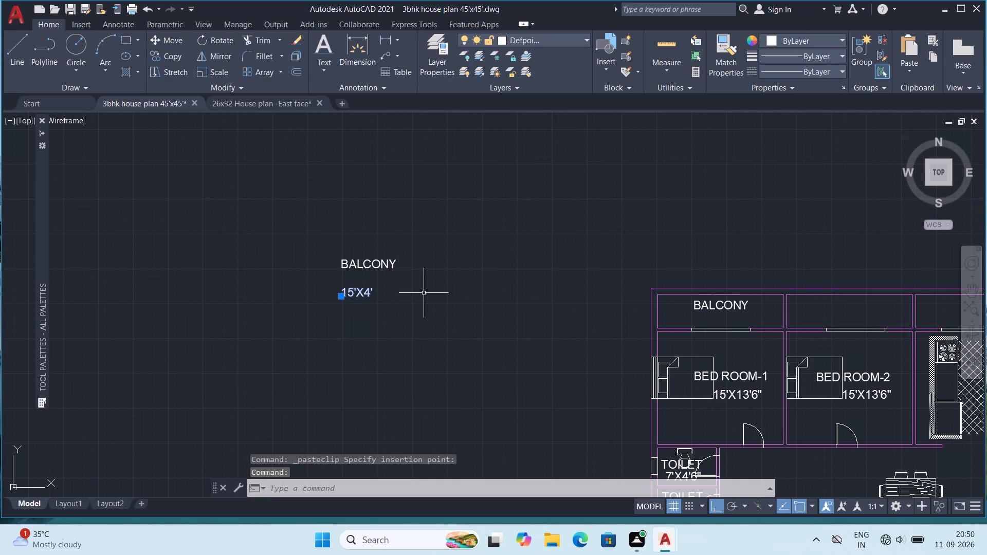
key(ctrl+c)
key(ctrl+c)
key(ctrl+v)
scroll(727, 319, up, 1)
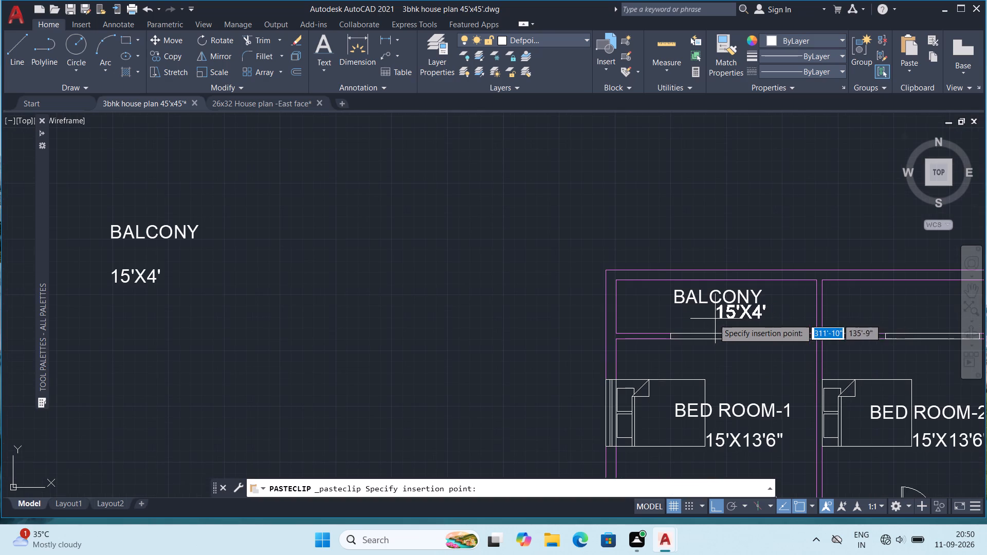
click(682, 318)
Paste another "15'X4'" size text into the middle balcony above BED ROOM-2.
scroll(706, 321, up, 1)
middle_drag(706, 319, 694, 319)
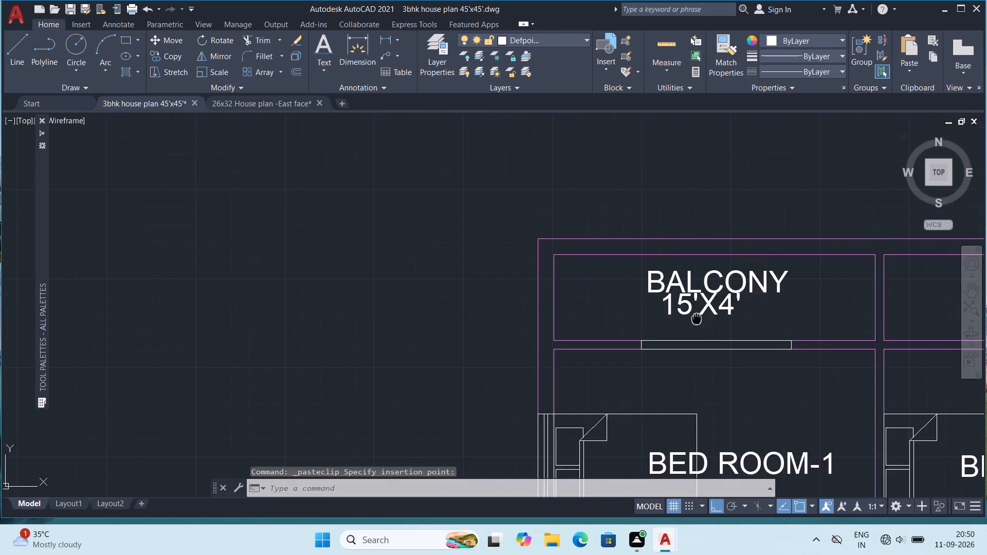
middle_drag(694, 319, 552, 359)
key(ctrl+c)
key(ctrl+v)
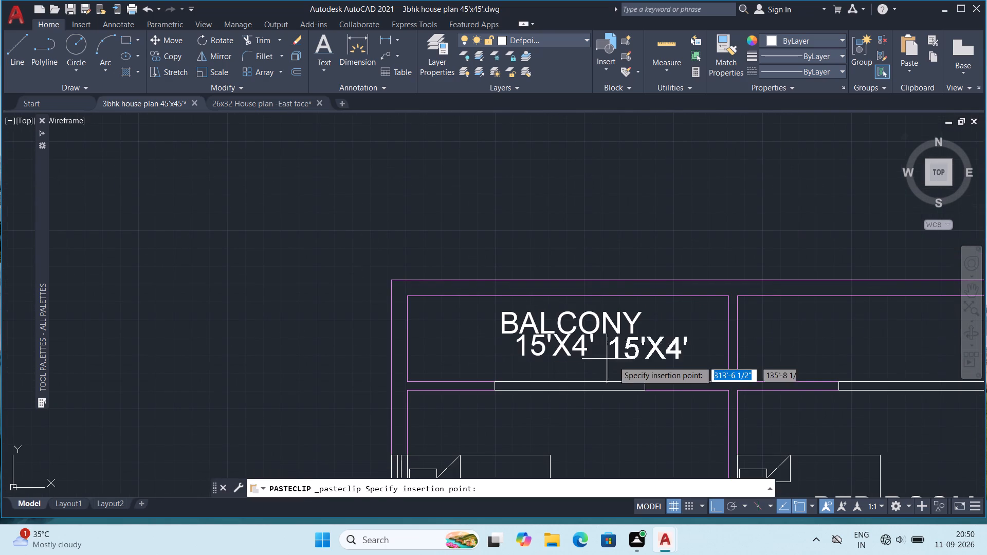
middle_drag(784, 340, 566, 377)
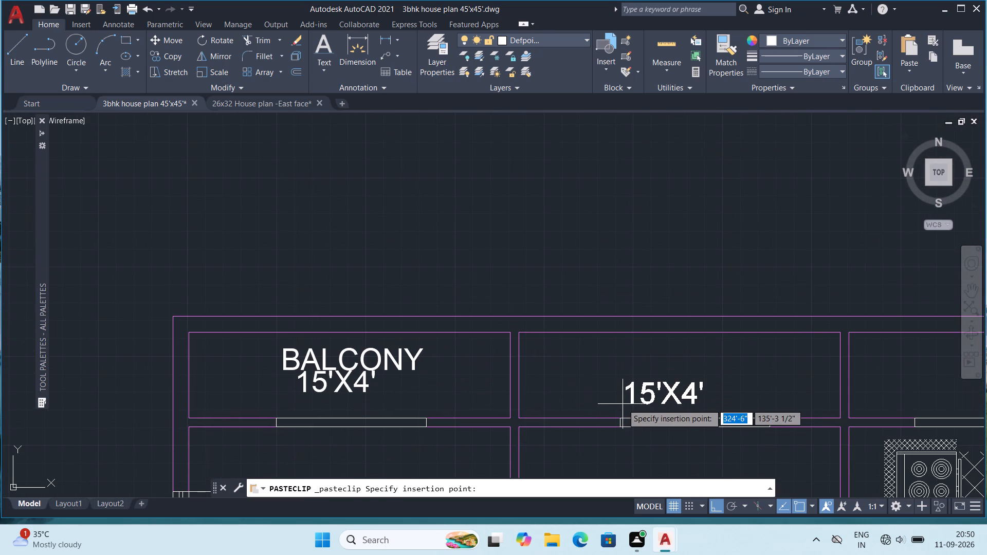
click(623, 401)
Copy the northwestern balcony's "BALCONY" label and paste it above the size text in the middle balcony.
click(392, 355)
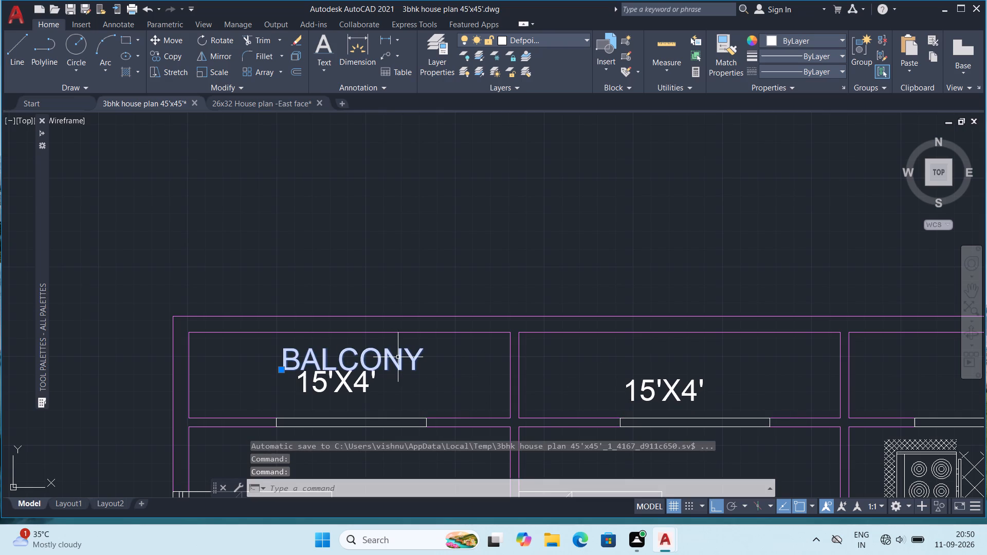
key(ctrl+c)
key(ctrl+v)
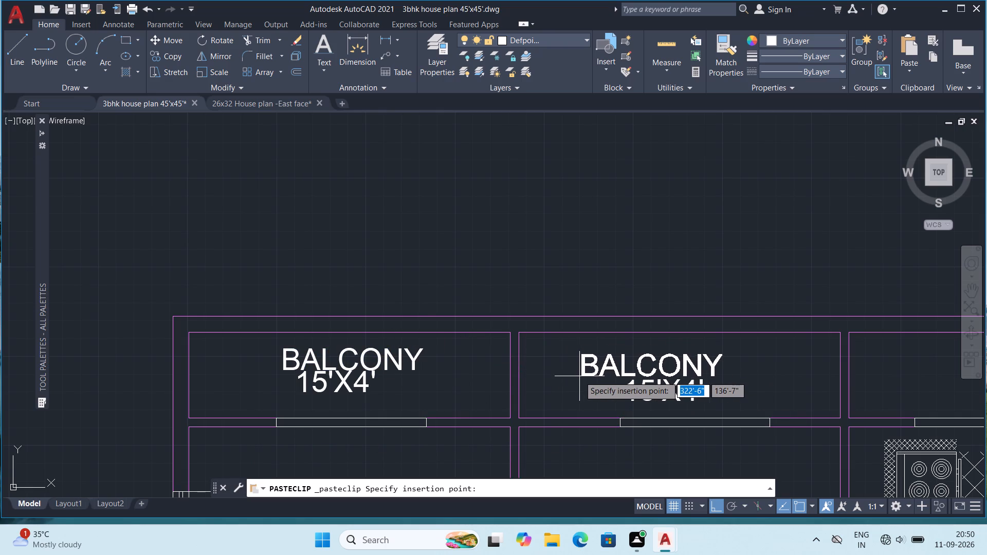
click(580, 375)
Move the "15'X4'" text in the northwestern balcony slightly down and left, aligning it under the start of "BALCONY".
scroll(707, 346, down, 1)
middle_drag(829, 359, 609, 334)
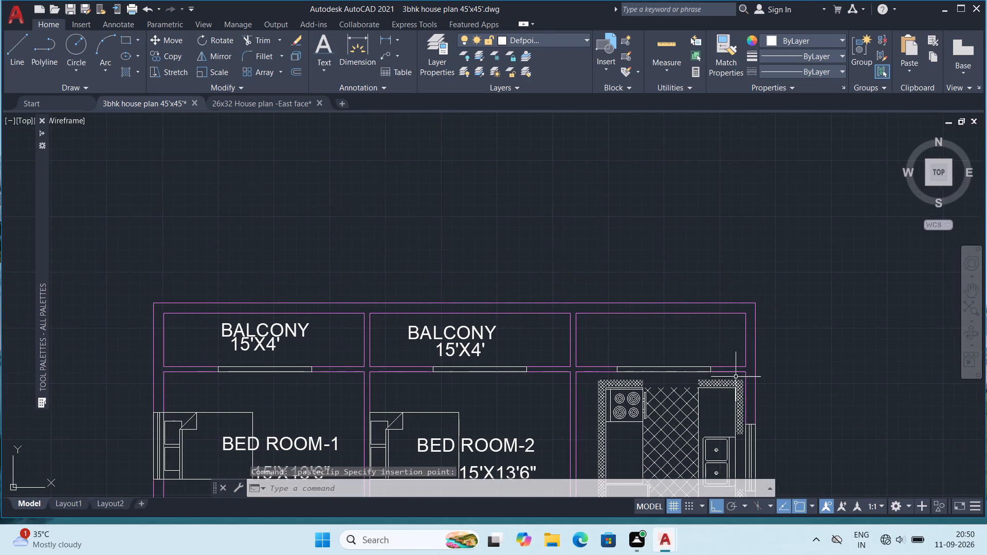
middle_drag(729, 378, 727, 327)
scroll(271, 313, up, 1)
middle_drag(271, 306, 283, 311)
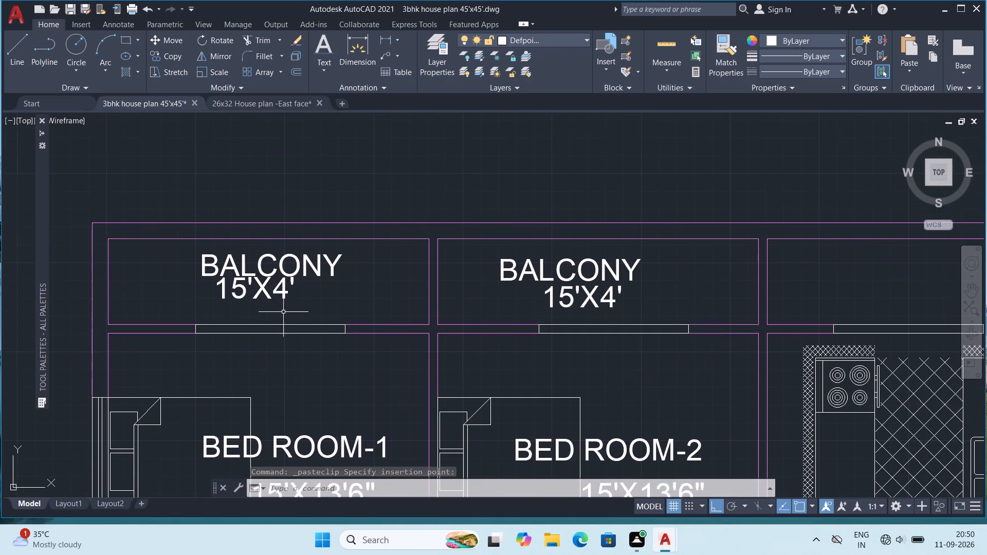
click(249, 293)
click(217, 294)
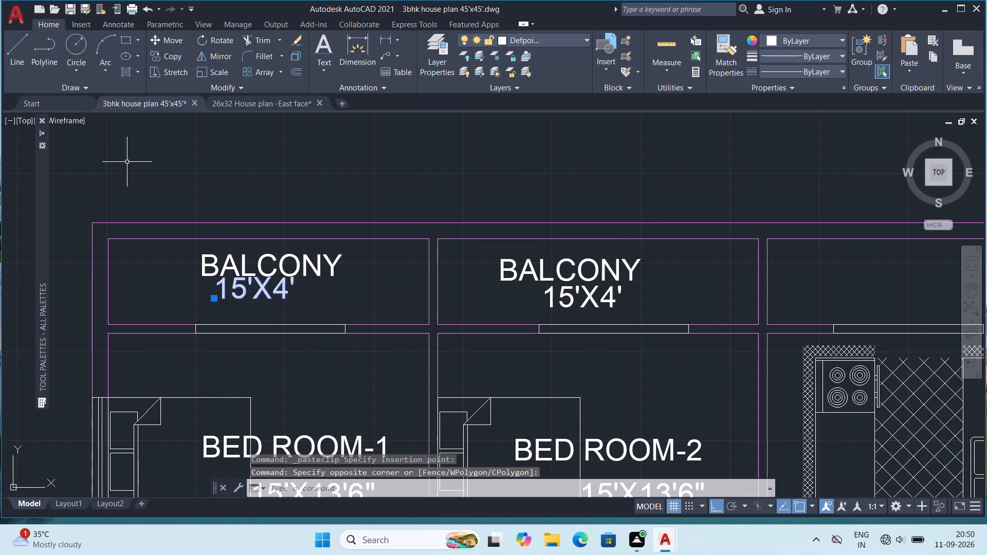
click(154, 35)
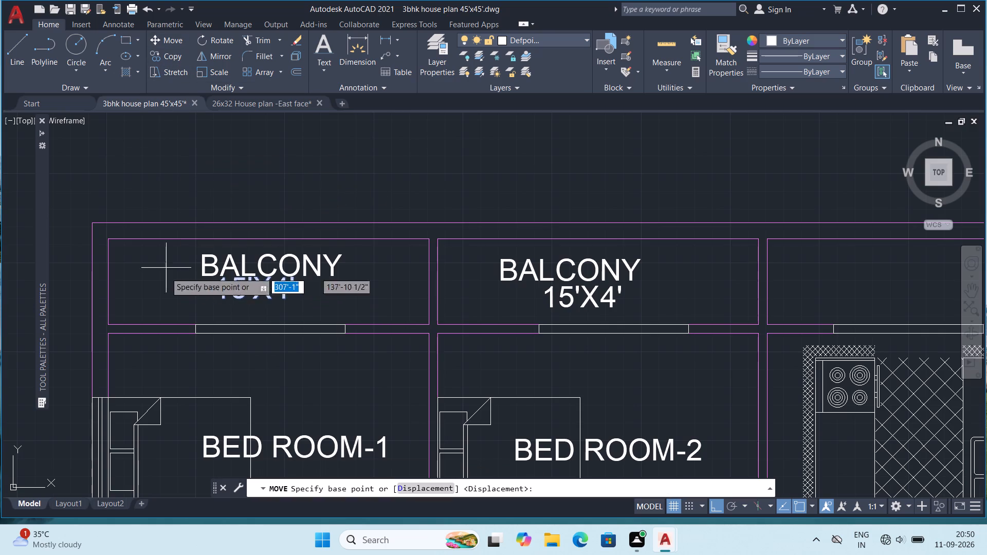
click(226, 295)
click(225, 302)
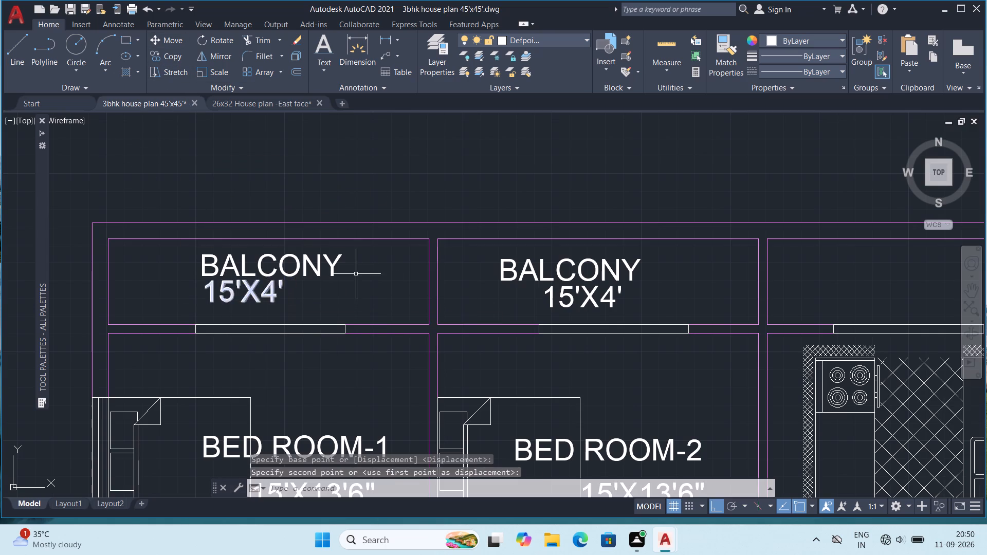
Copy the middle balcony's "BALCONY" label and paste it into the northeastern balcony above the kitchen.
scroll(424, 269, down, 1)
middle_drag(607, 263, 497, 245)
click(432, 245)
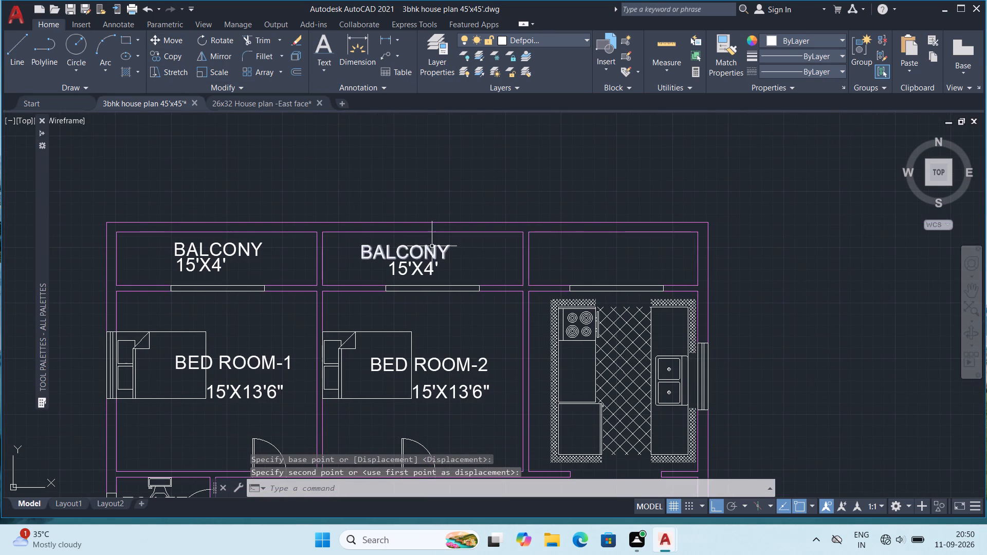
click(382, 234)
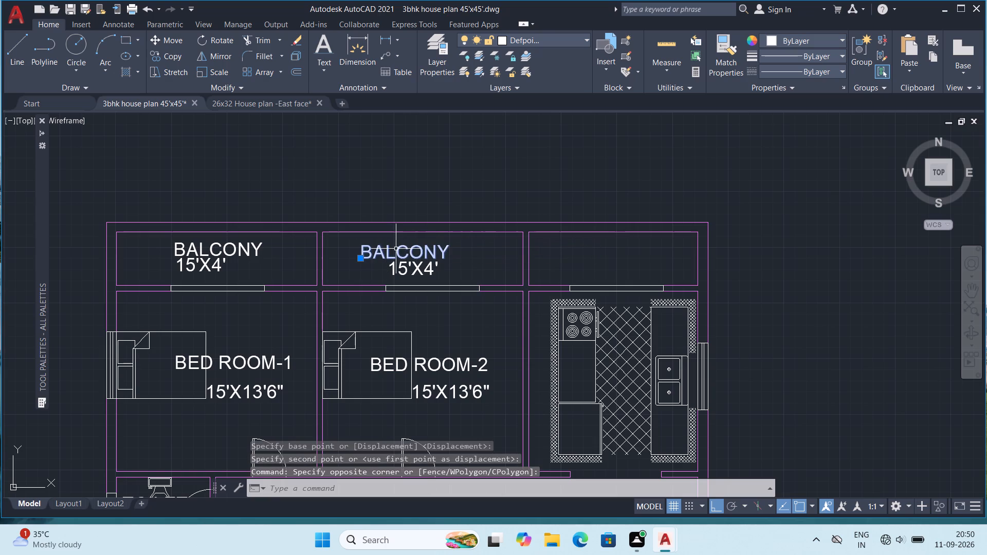
key(ctrl+c)
key(ctrl+v)
click(580, 258)
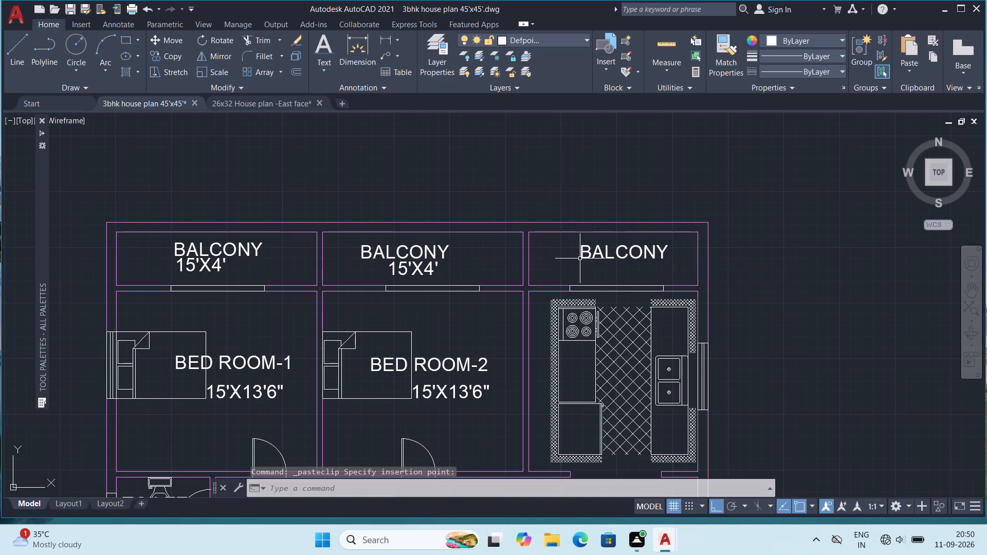
Measure the dimensions of the northeastern balcony and the kitchen with Quick measure.
click(663, 40)
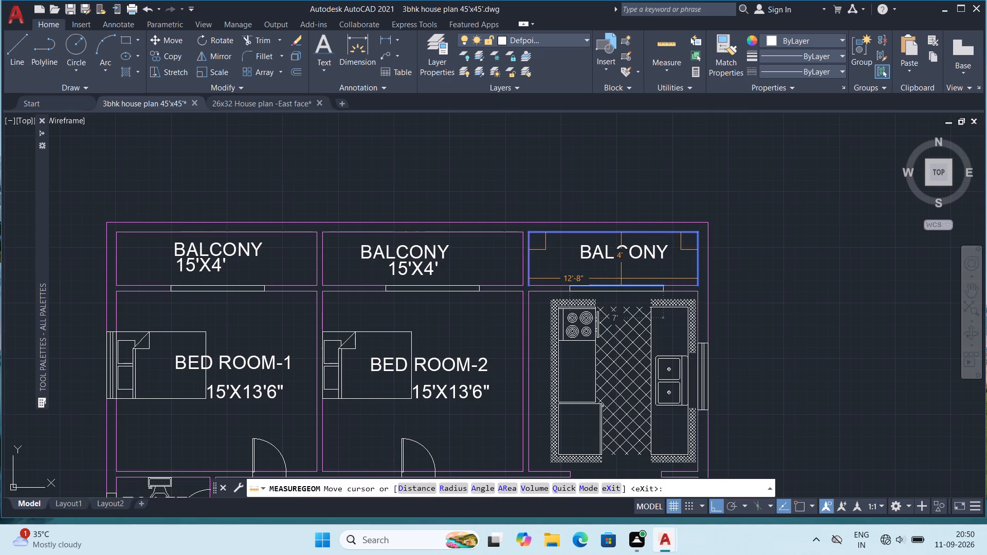
scroll(610, 277, down, 2)
middle_drag(617, 315, 598, 244)
scroll(593, 236, up, 1)
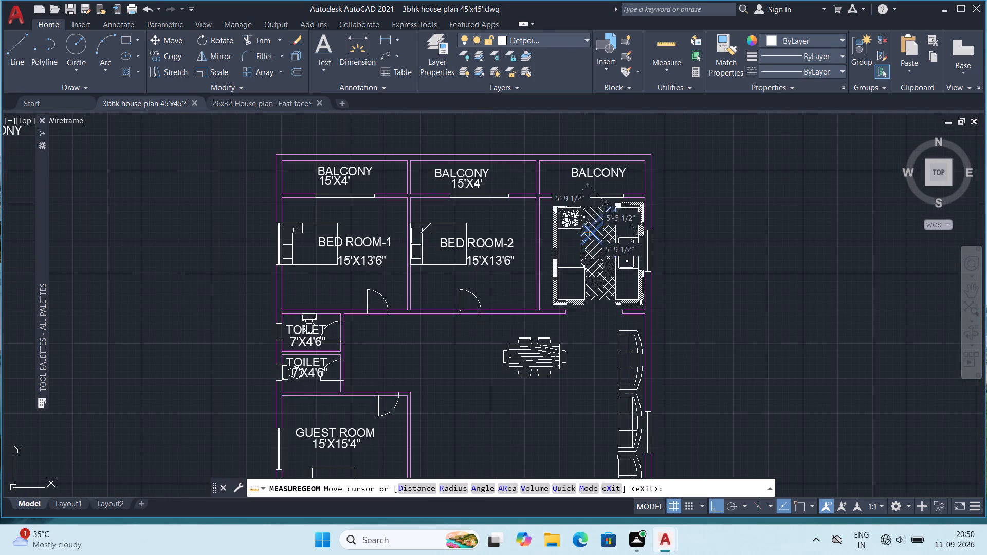
scroll(543, 240, up, 3)
scroll(535, 249, down, 2)
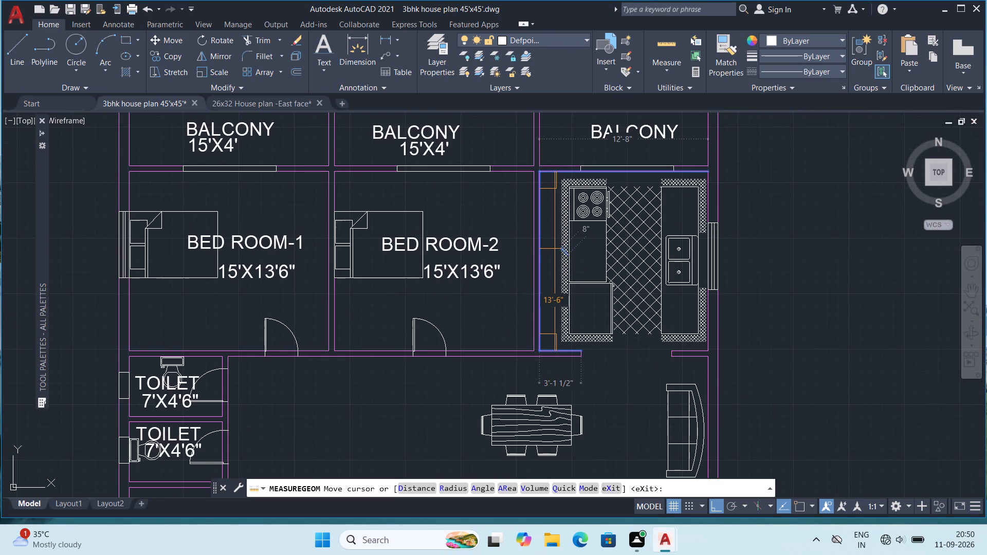
middle_drag(565, 295, 574, 335)
middle_drag(411, 232, 522, 340)
key(Escape)
key(Escape)
Change the source size text below "BALCONY" outside the plan to "12'8"X13'6"".
middle_drag(316, 249, 436, 238)
scroll(437, 234, down, 1)
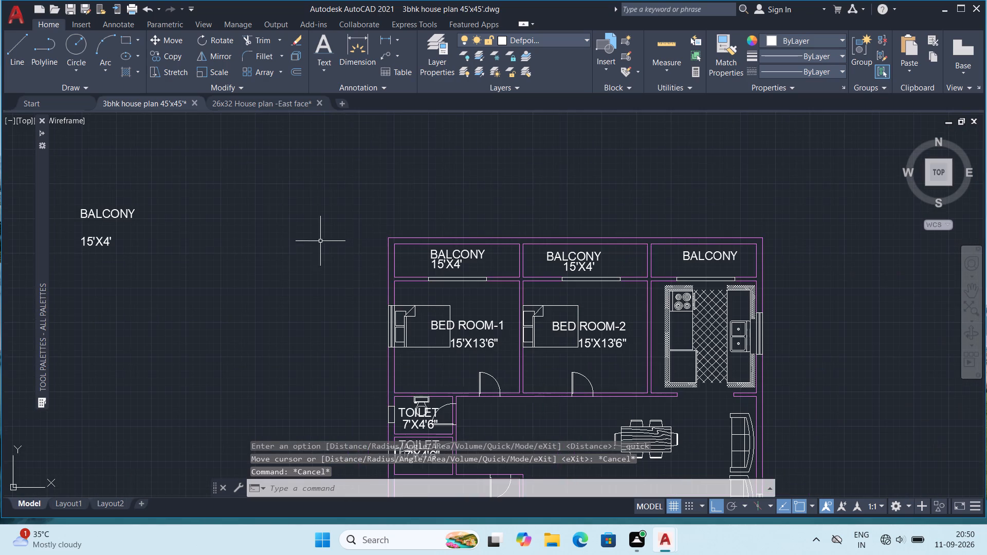
middle_drag(161, 241, 300, 259)
scroll(229, 252, up, 3)
double_click(216, 271)
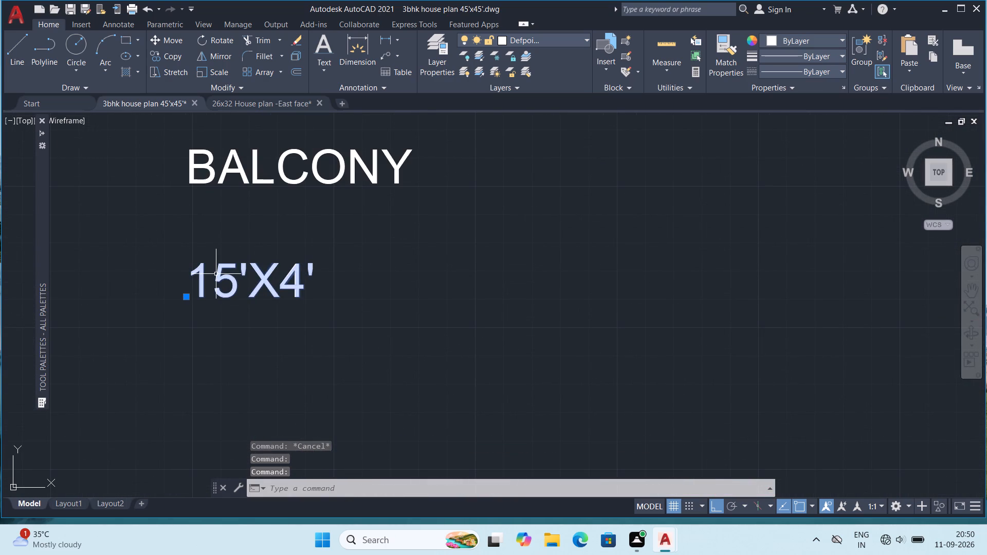
double_click(216, 272)
text(12')
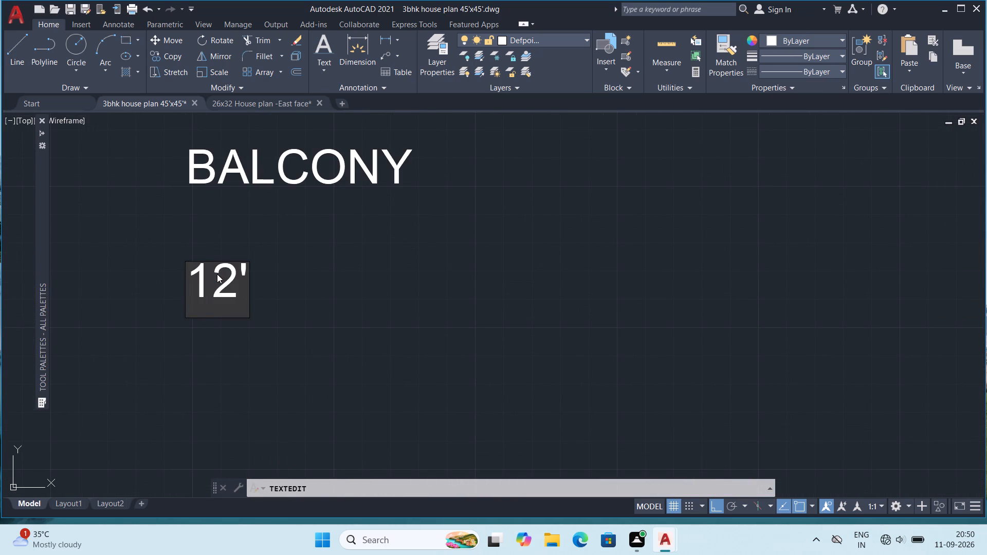
text(8")
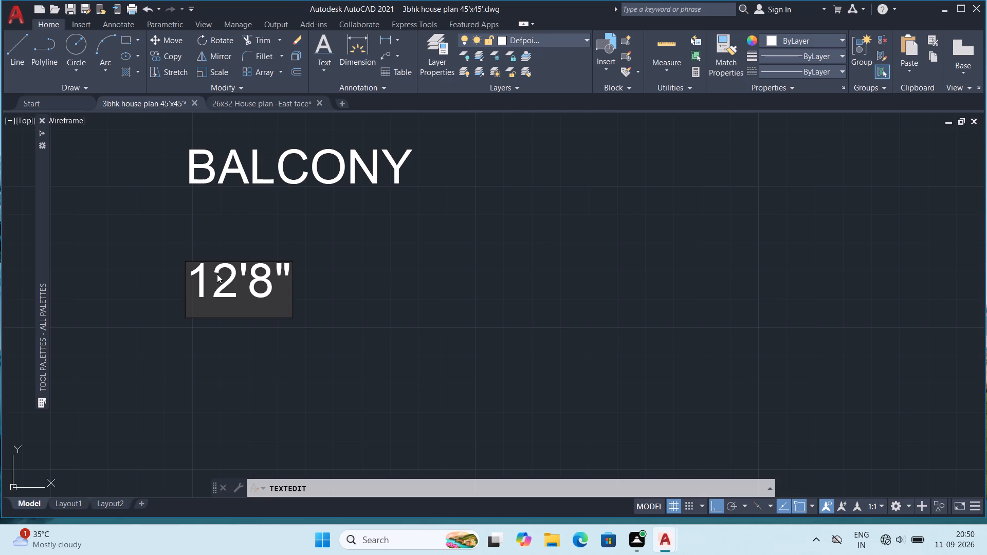
text(X13)
key(apostrophe)
text(6")
key(Return)
key(Escape)
Copy the "12'8"X13'6"" size text from outside the plan and paste it into the kitchen.
click(250, 270)
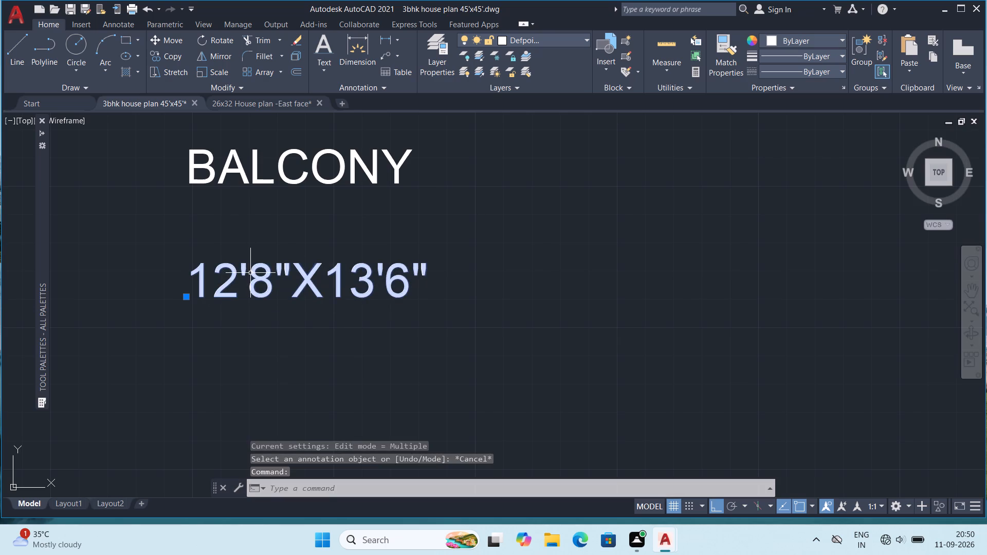
key(Escape)
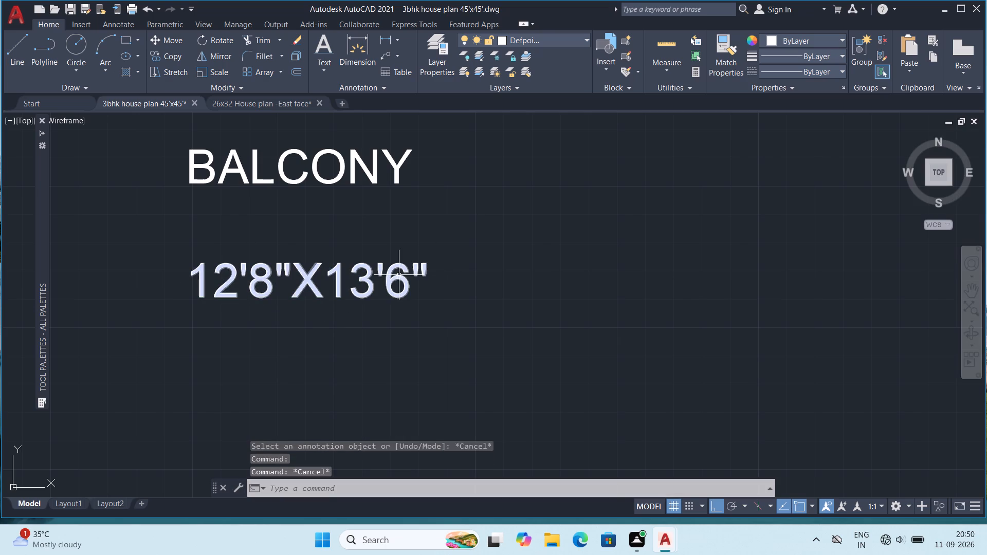
click(399, 275)
key(ctrl+c)
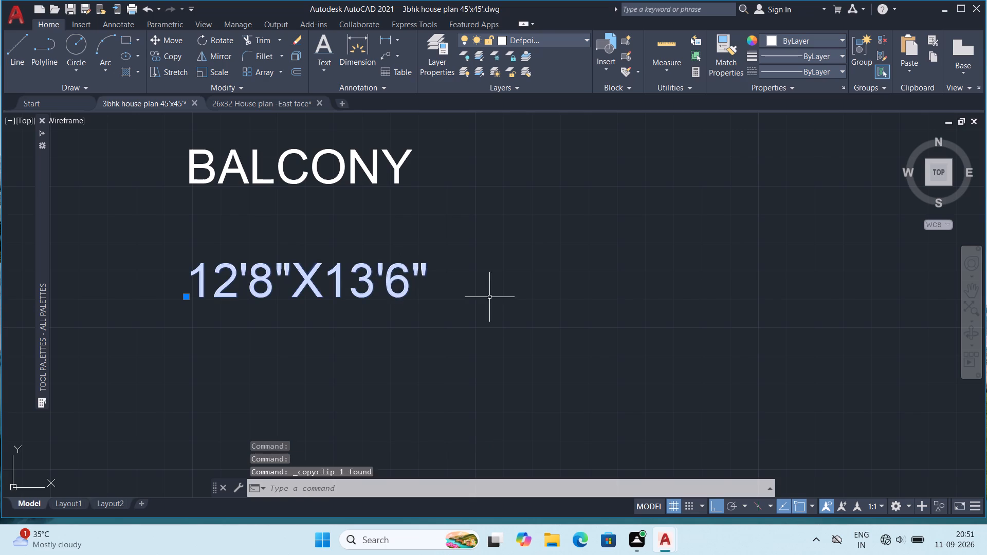
key(ctrl+v)
ctrl+scroll(614, 322, down, 3)
middle_drag(655, 326, 170, 196)
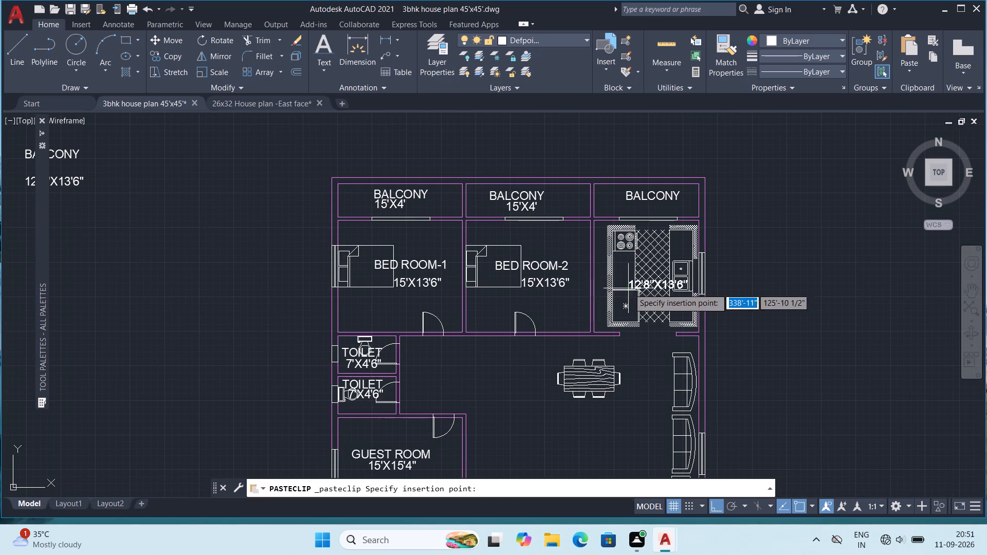
click(630, 286)
Change the source size text below "BALCONY" outside the plan to "12'8"X4'".
middle_drag(579, 246, 688, 356)
middle_drag(383, 274, 518, 288)
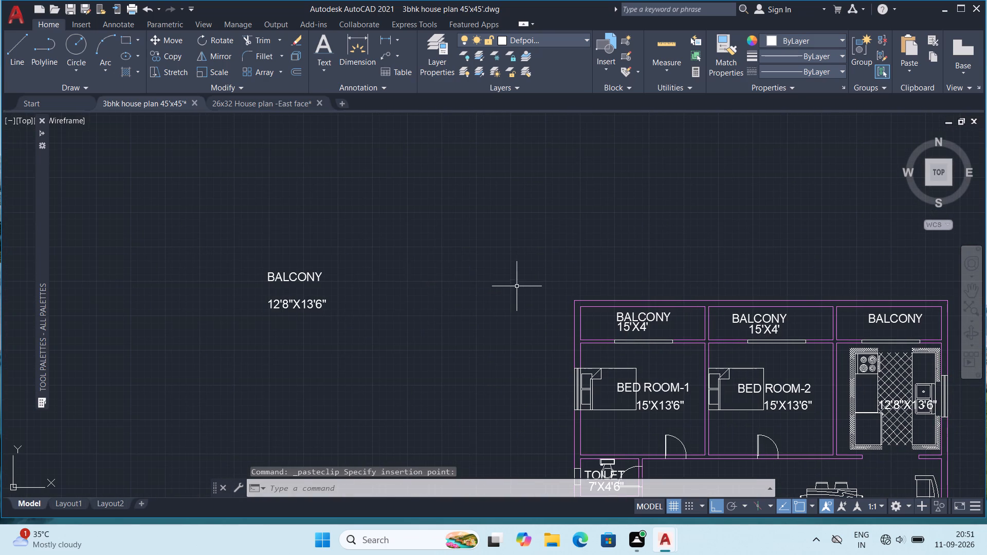
scroll(297, 307, up, 2)
click(272, 298)
click(268, 300)
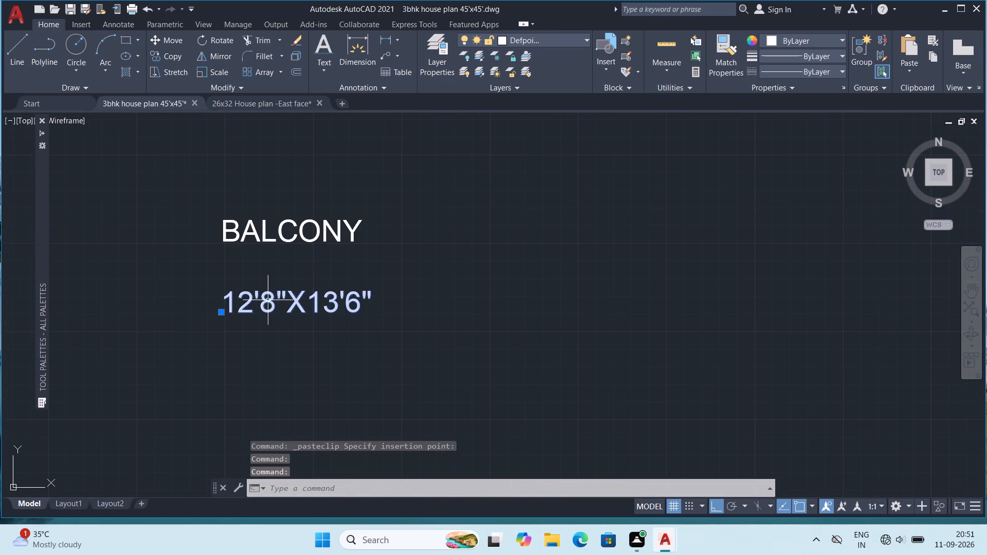
double_click(351, 297)
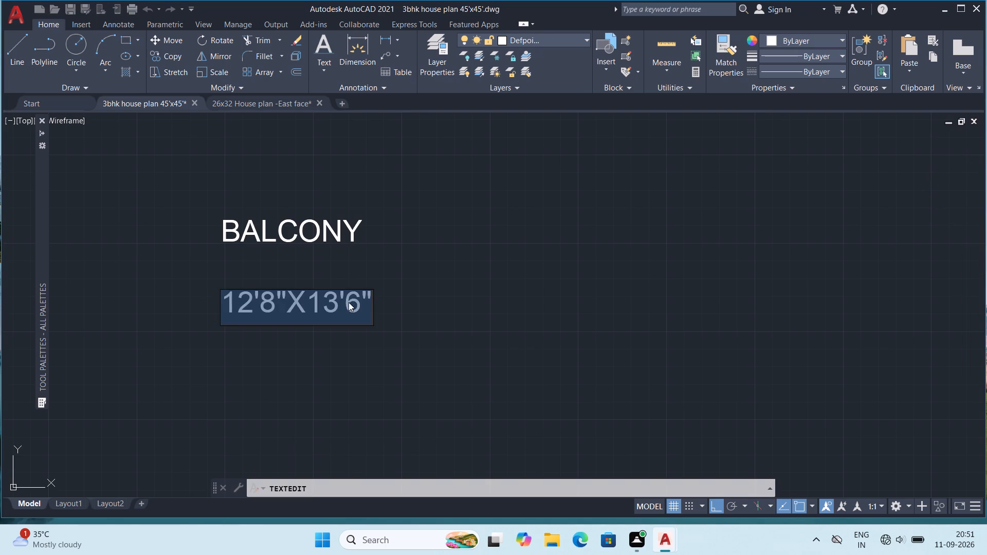
scroll(350, 302, up, 4)
click(428, 294)
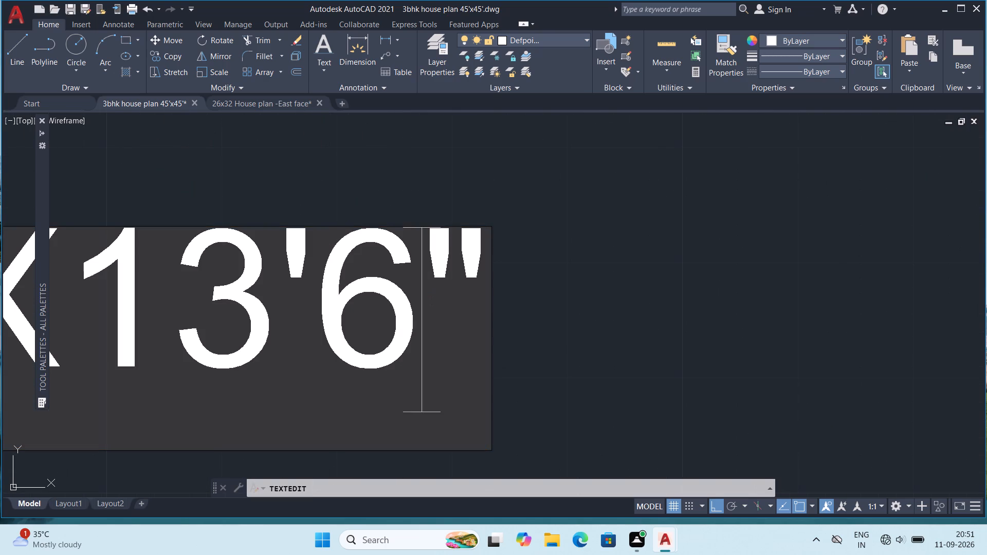
click(467, 284)
key(BackSpace)
key(BackSpace)
key(BackSpace)
key(BackSpace)
key(BackSpace)
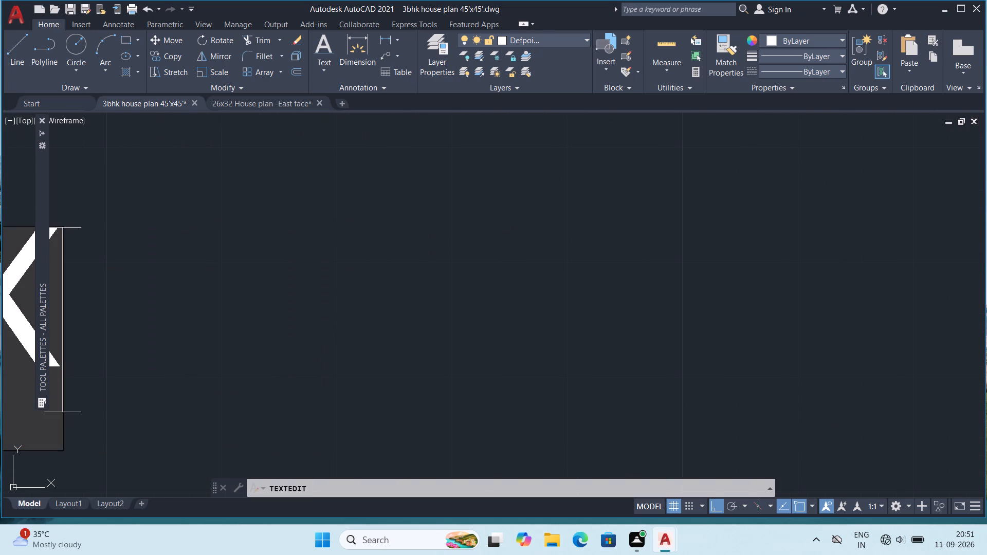
key(BackSpace)
key(x)
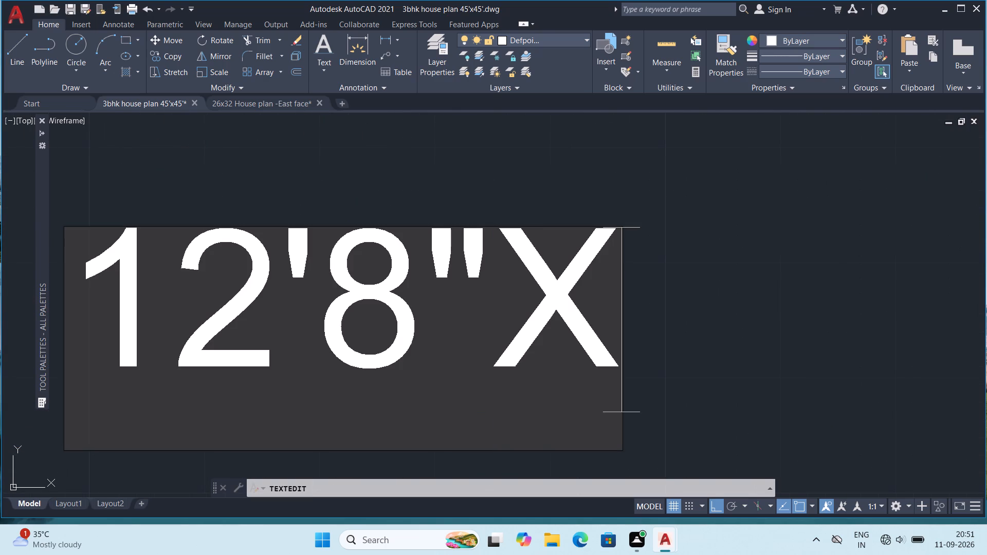
text(4')
key(Return)
key(Escape)
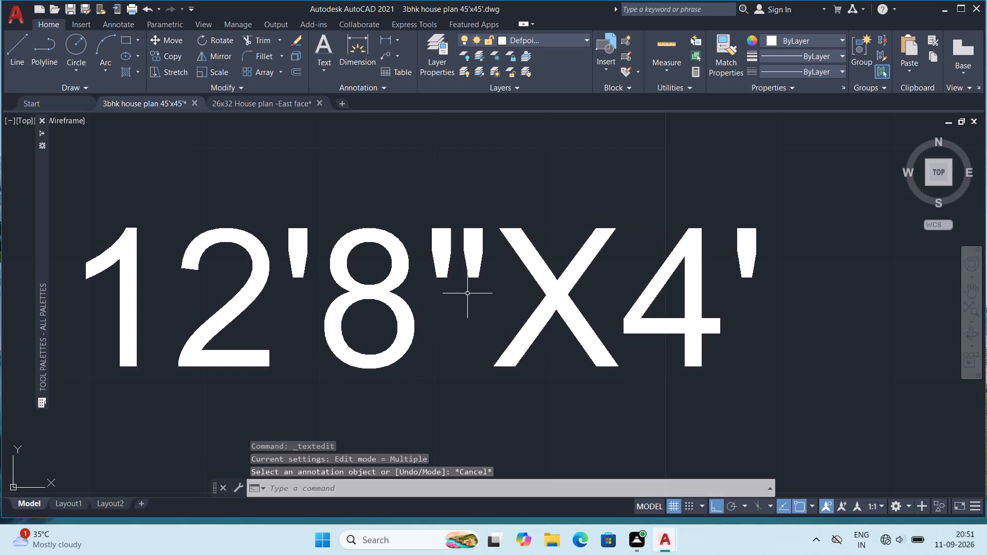
Copy the "12'8"X4'" source text and paste it under "BALCONY" in the northeastern balcony.
scroll(469, 297, down, 5)
scroll(514, 288, up, 2)
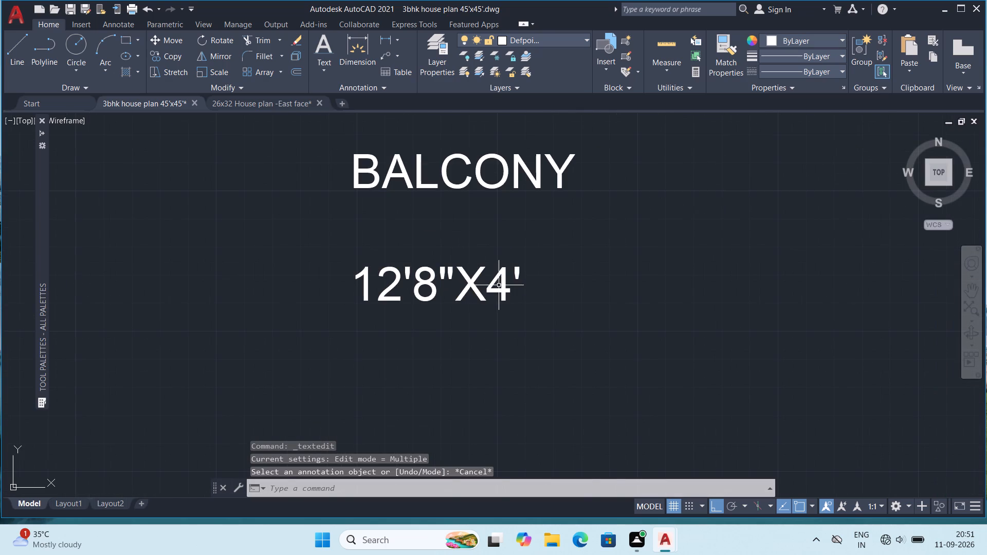
click(499, 283)
key(Escape)
key(Escape)
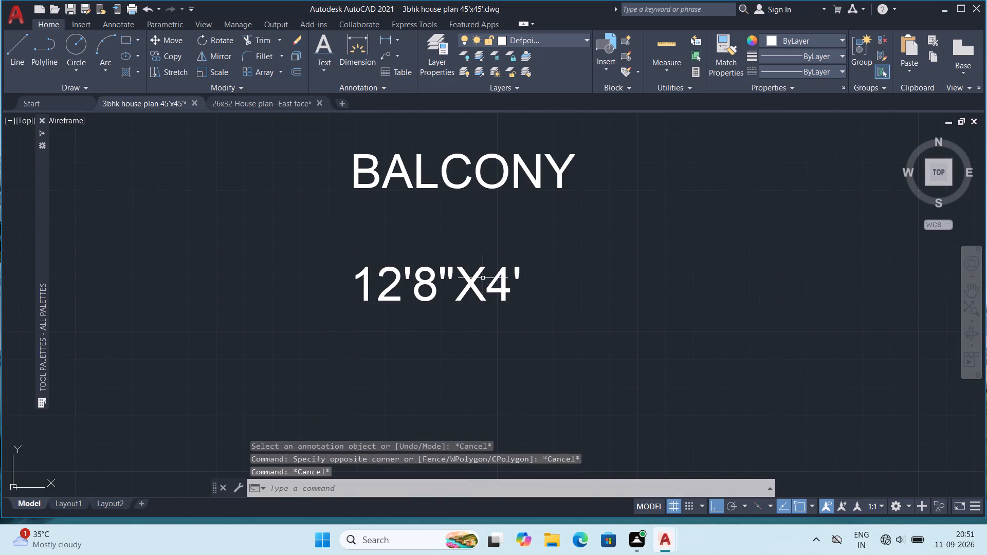
click(473, 275)
key(ctrl+c)
key(ctrl+v)
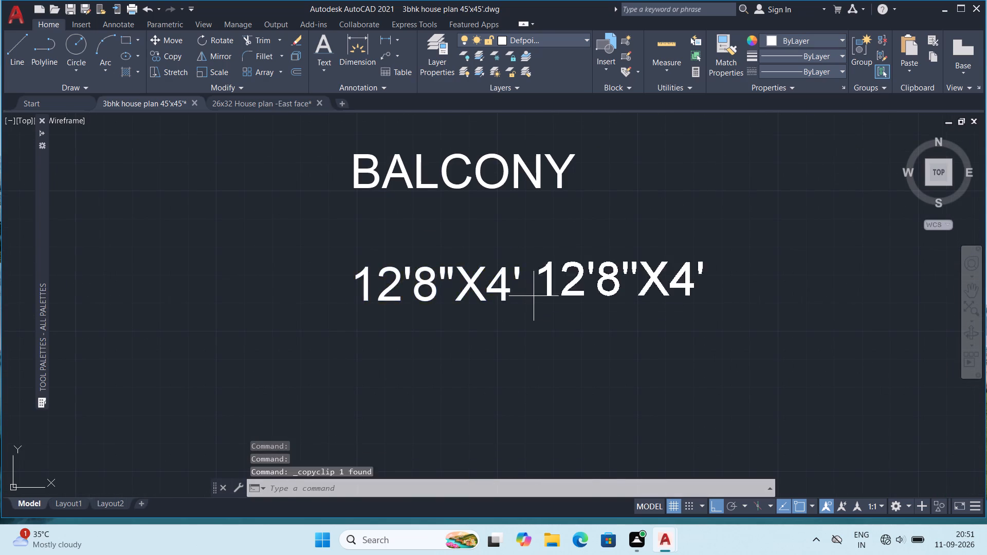
ctrl+scroll(573, 301, down, 2)
middle_drag(724, 312, 26, 309)
middle_drag(723, 317, 507, 258)
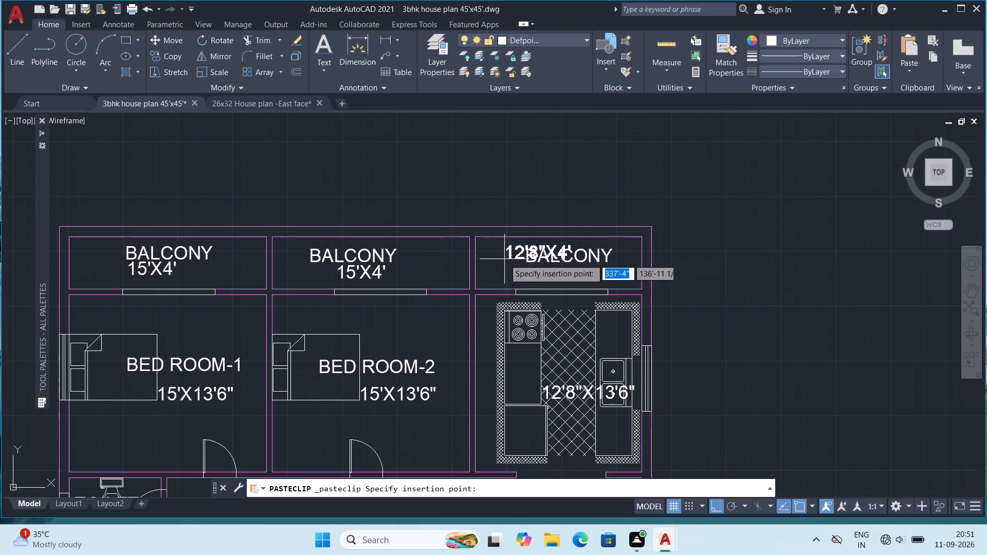
scroll(552, 274, up, 2)
click(496, 282)
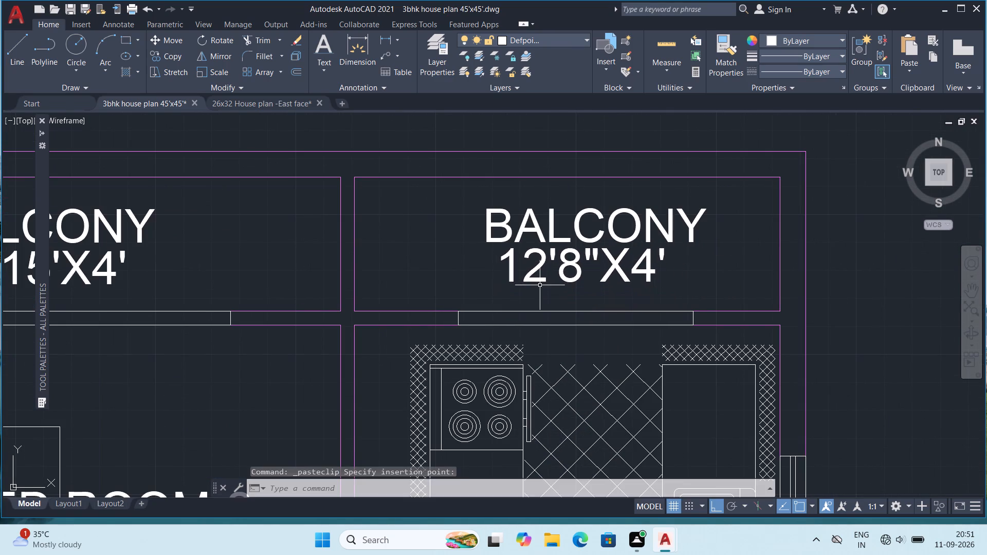
Change the source "BALCONY" label outside the plan to "POOJA".
scroll(540, 285, down, 1)
middle_drag(363, 348, 632, 281)
scroll(679, 265, down, 2)
middle_drag(602, 317, 540, 220)
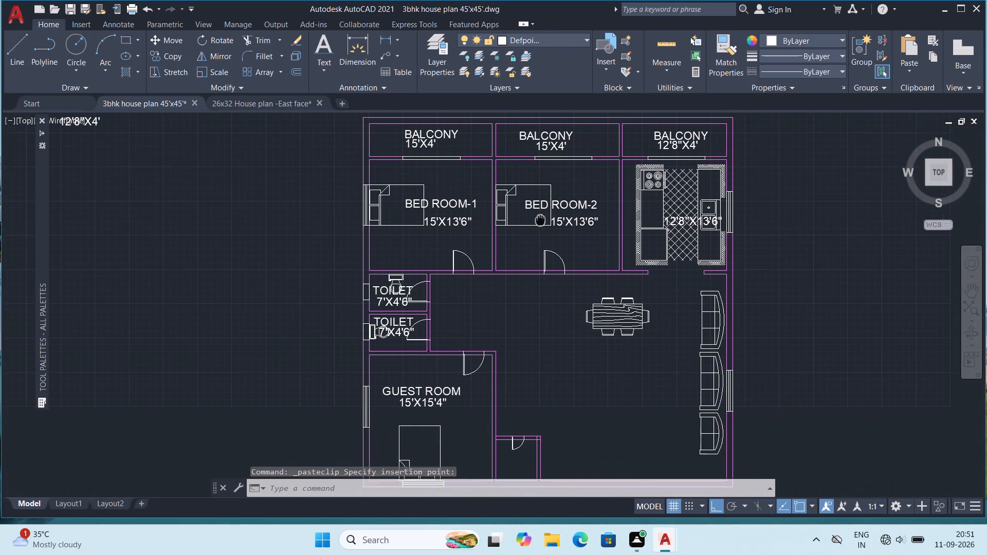
middle_drag(540, 220, 540, 221)
middle_drag(538, 357, 470, 287)
middle_drag(297, 338, 302, 338)
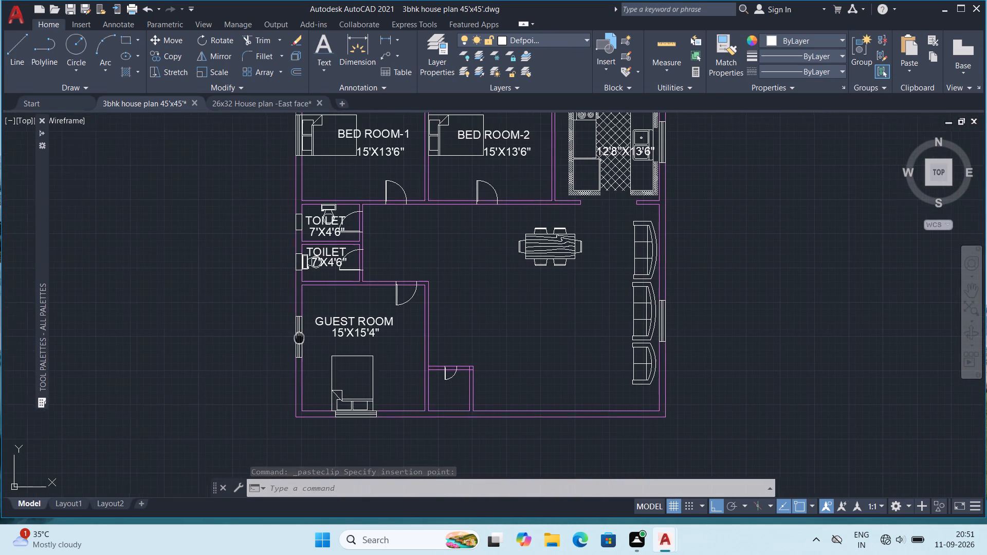
middle_drag(302, 338, 427, 369)
middle_drag(252, 263, 599, 400)
scroll(534, 207, up, 1)
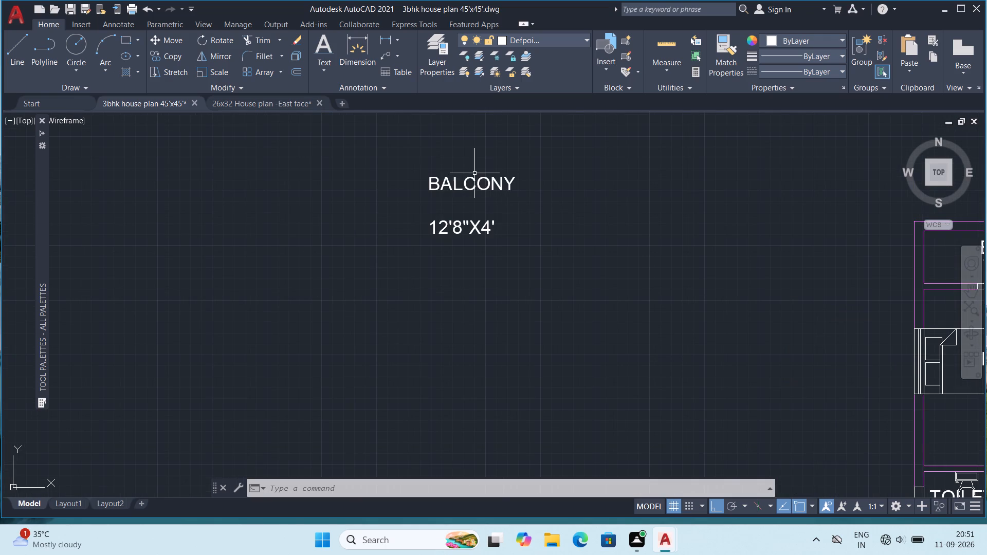
double_click(471, 183)
scroll(483, 181, up, 1)
middle_drag(489, 183, 524, 293)
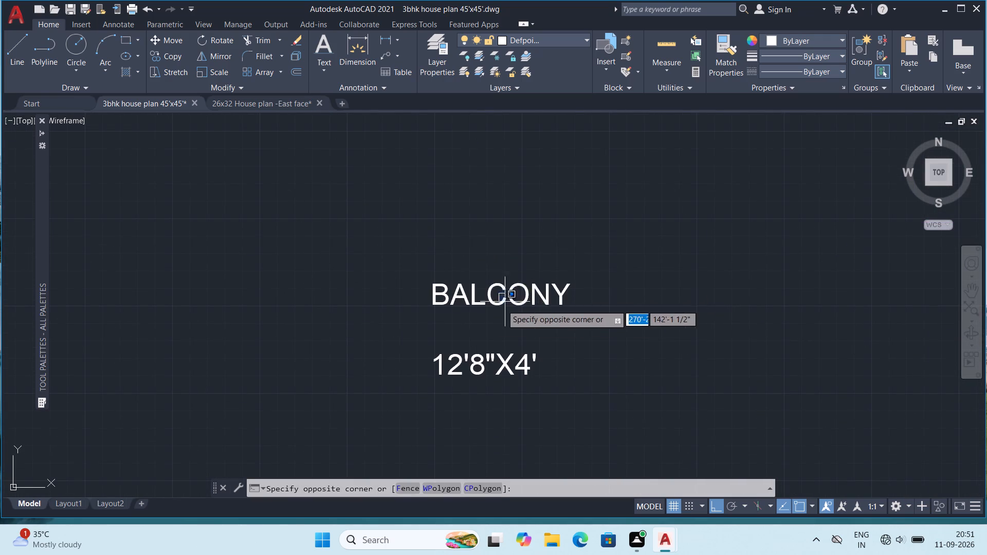
key(Escape)
key(Escape)
double_click(533, 292)
double_click(530, 291)
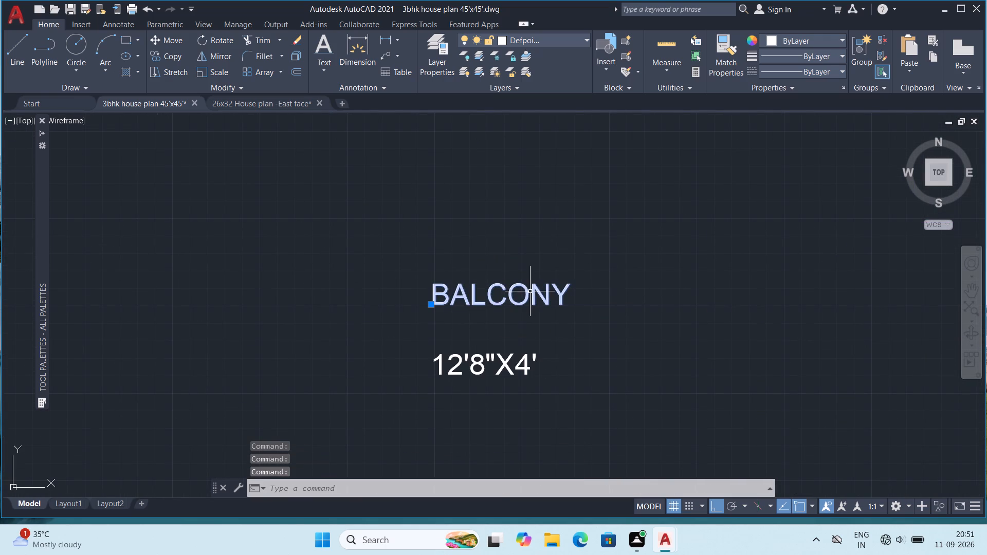
text(POOJA)
key(Return)
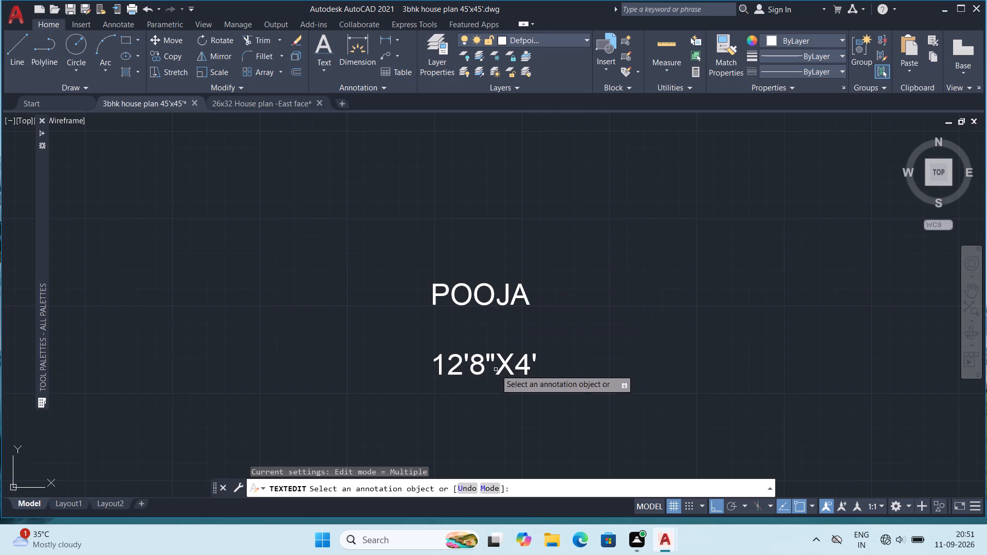
key(Escape)
Change the source size text below "POOJA" outside the plan to "5'X5'".
triple_click(497, 365)
double_click(478, 359)
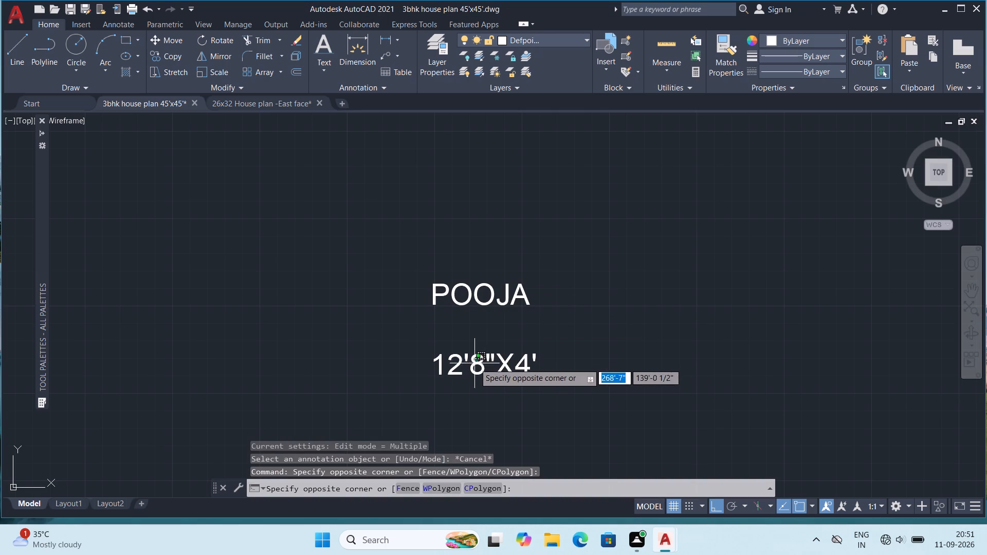
key(Escape)
triple_click(467, 367)
double_click(481, 365)
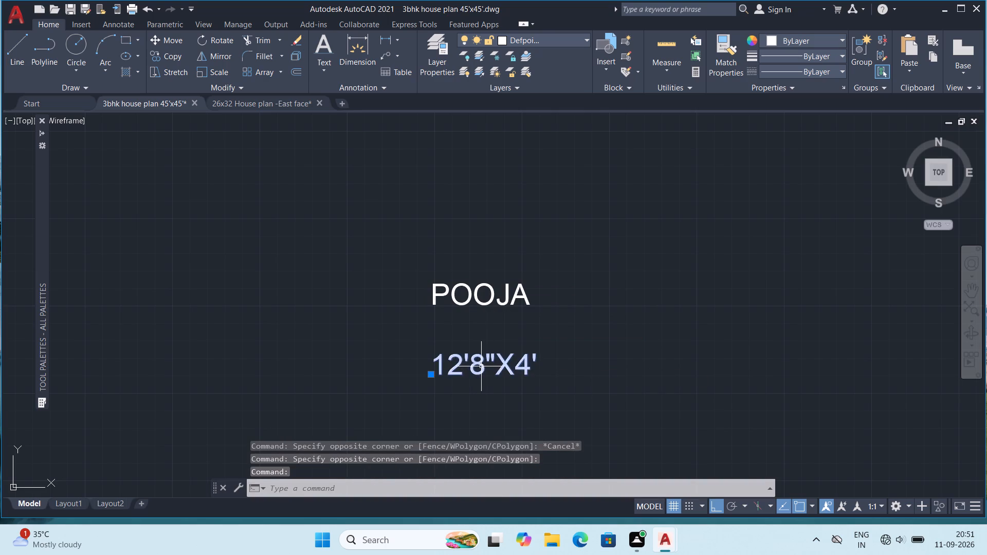
key(1)
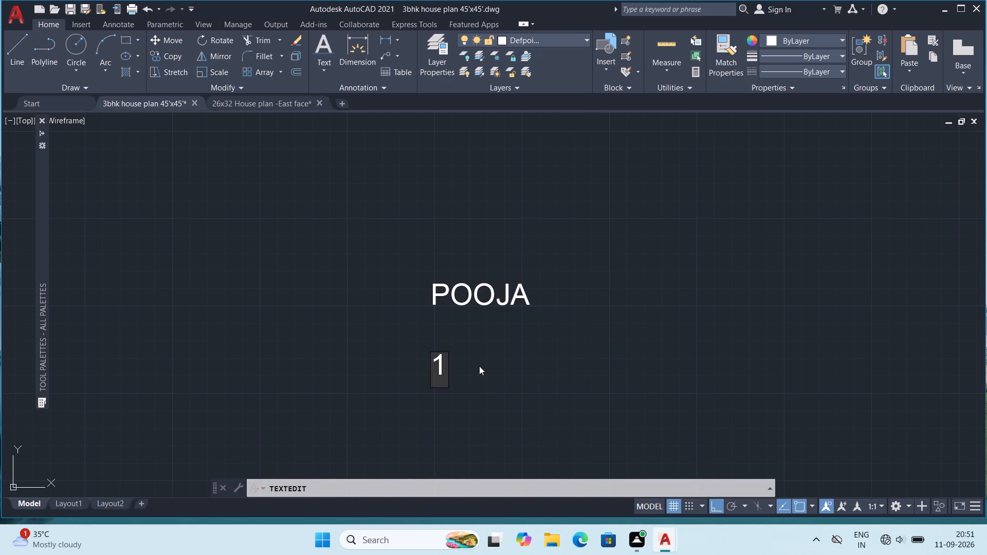
key(BackSpace)
text(5'X5')
key(Return)
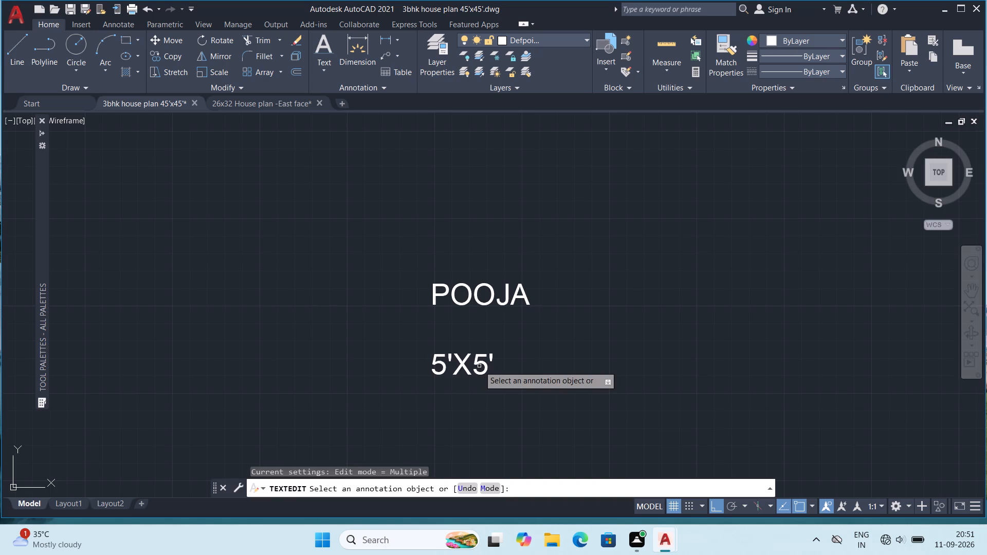
key(Escape)
Copy the source "POOJA" label and paste it into the small room east of the guest room.
click(456, 287)
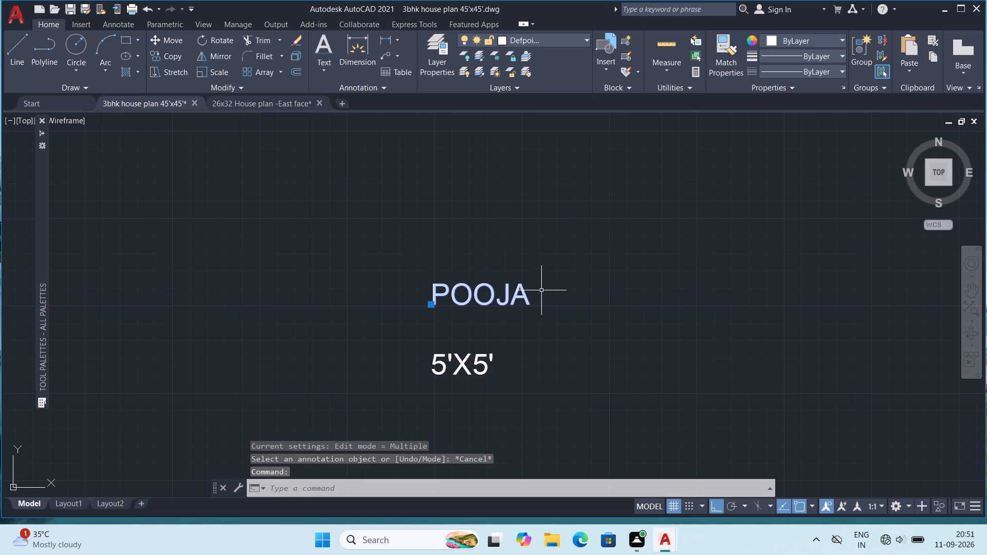
key(ctrl+c)
key(ctrl+v)
middle_drag(753, 347, 324, 300)
scroll(334, 299, down, 2)
middle_drag(654, 390, 651, 383)
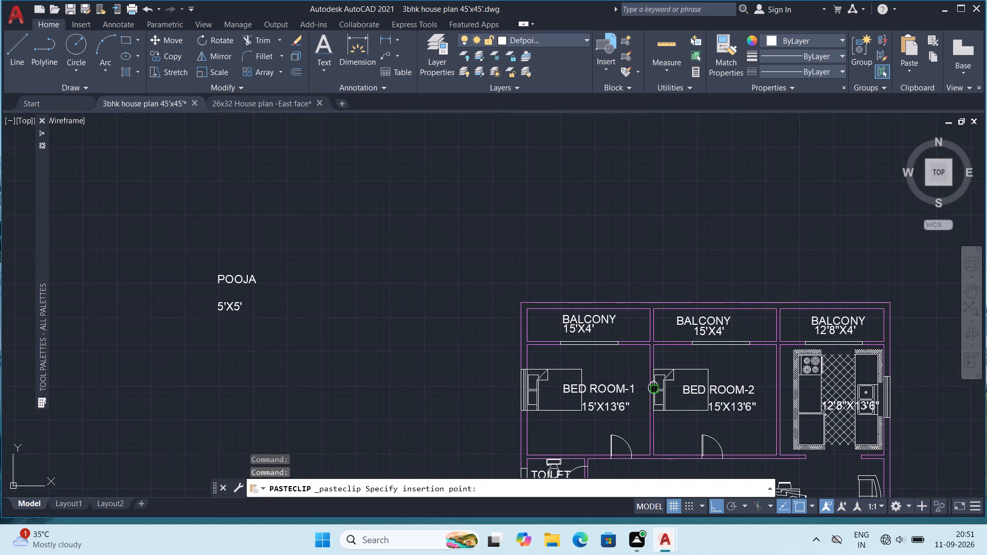
middle_drag(651, 383, 575, 126)
scroll(629, 401, up, 4)
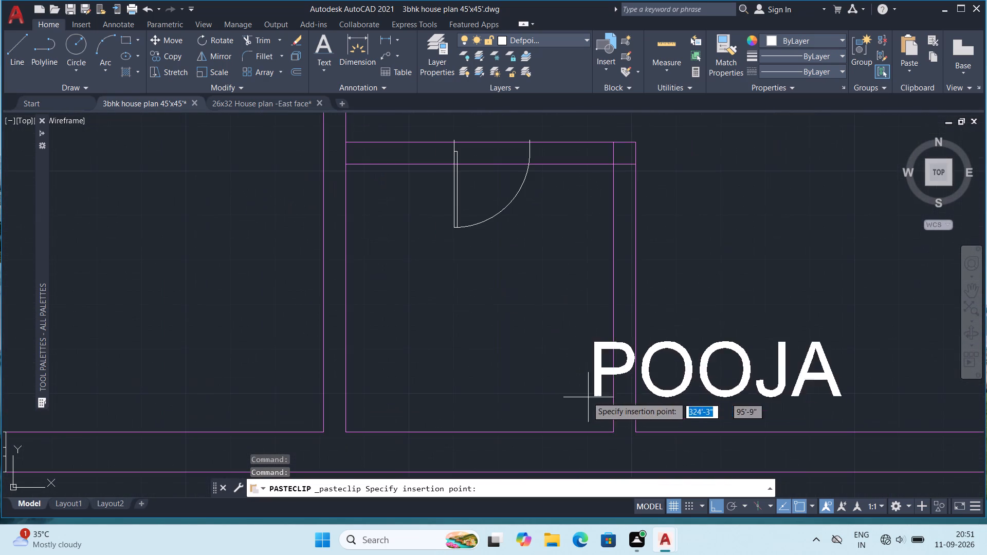
click(356, 296)
Copy the "5'X5'" source text and paste it below "POOJA" in the small room.
scroll(422, 280, down, 5)
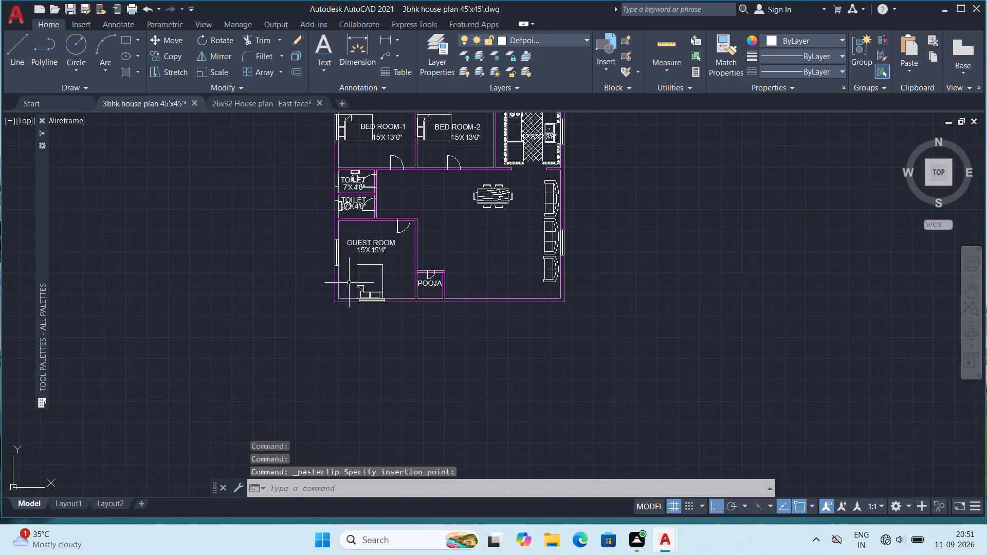
middle_drag(292, 261, 534, 427)
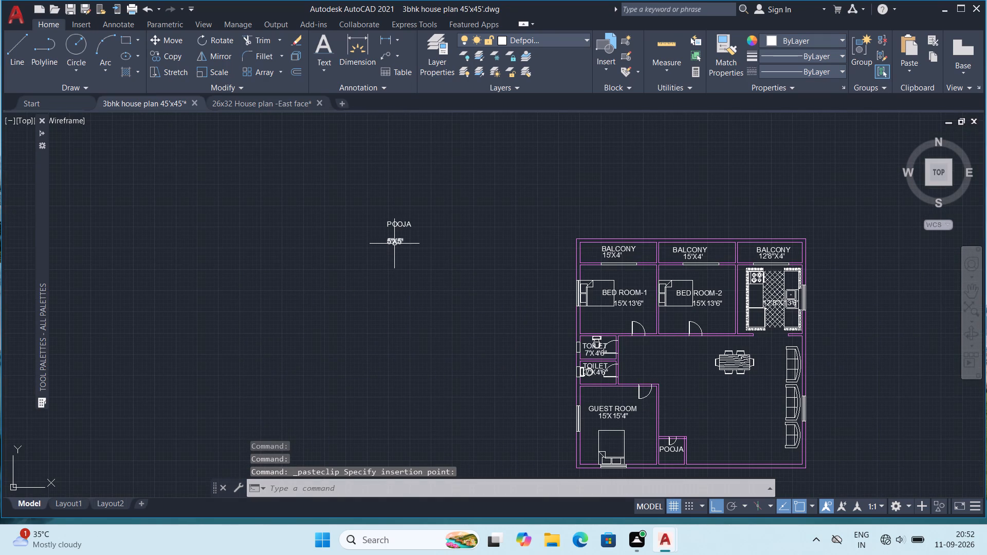
click(394, 242)
key(ctrl+c)
key(ctrl+v)
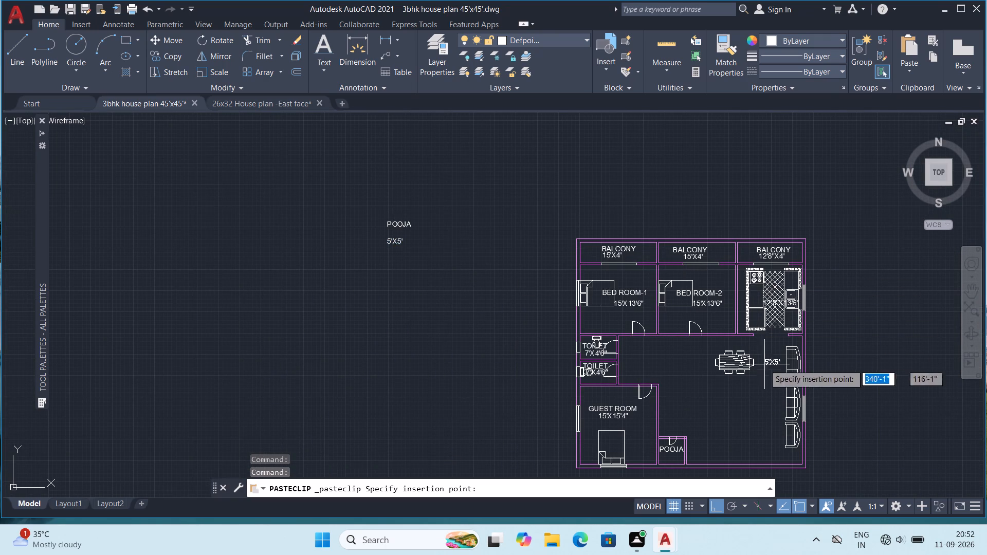
middle_drag(741, 384, 563, 191)
scroll(568, 199, up, 1)
scroll(443, 285, up, 3)
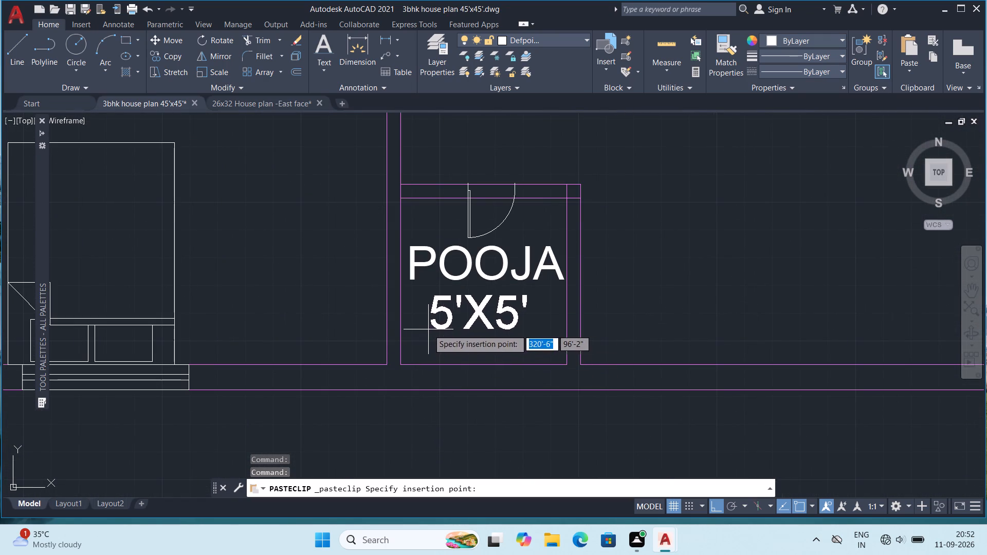
click(428, 328)
Measure the open hall area between the bedrooms, the guest room and the pooja room with Quick measure.
scroll(561, 295, down, 2)
middle_drag(732, 214, 747, 297)
scroll(747, 299, down, 1)
middle_drag(740, 319, 738, 370)
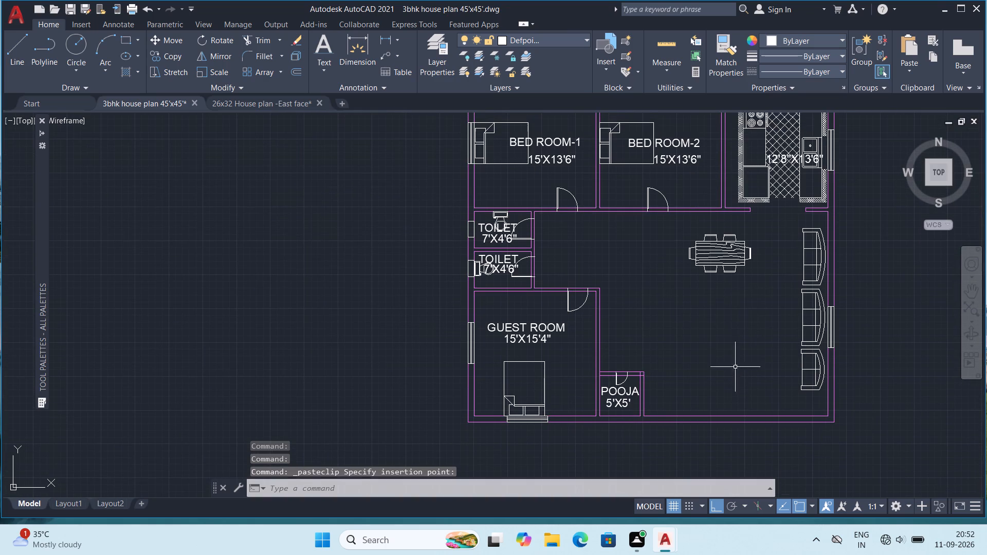
click(664, 46)
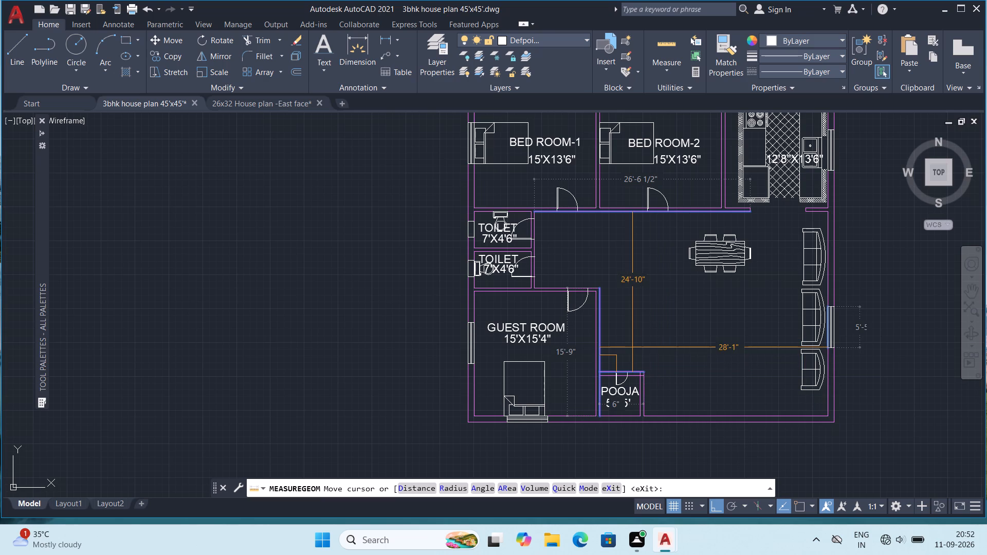
scroll(637, 348, down, 1)
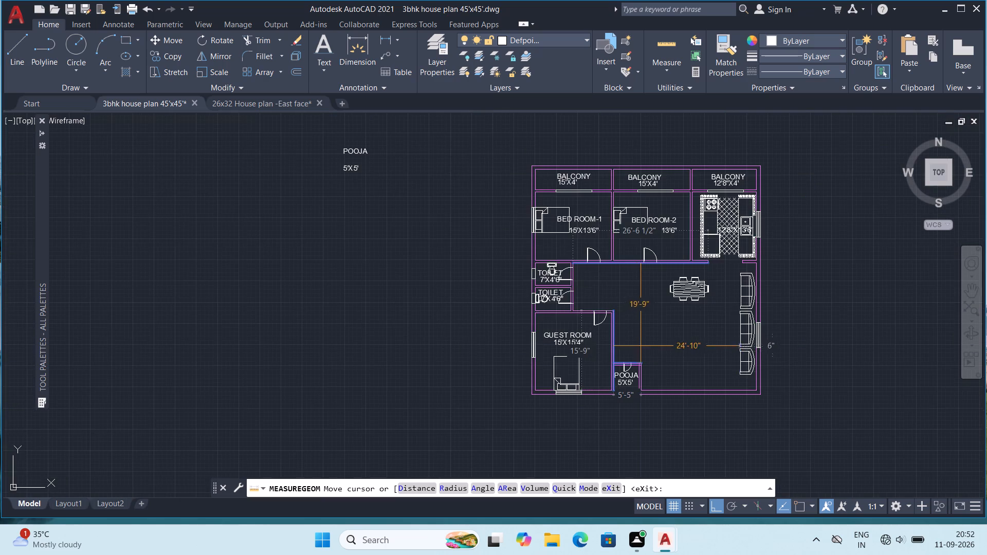
middle_drag(653, 368, 675, 413)
scroll(766, 341, up, 1)
middle_drag(711, 298, 663, 269)
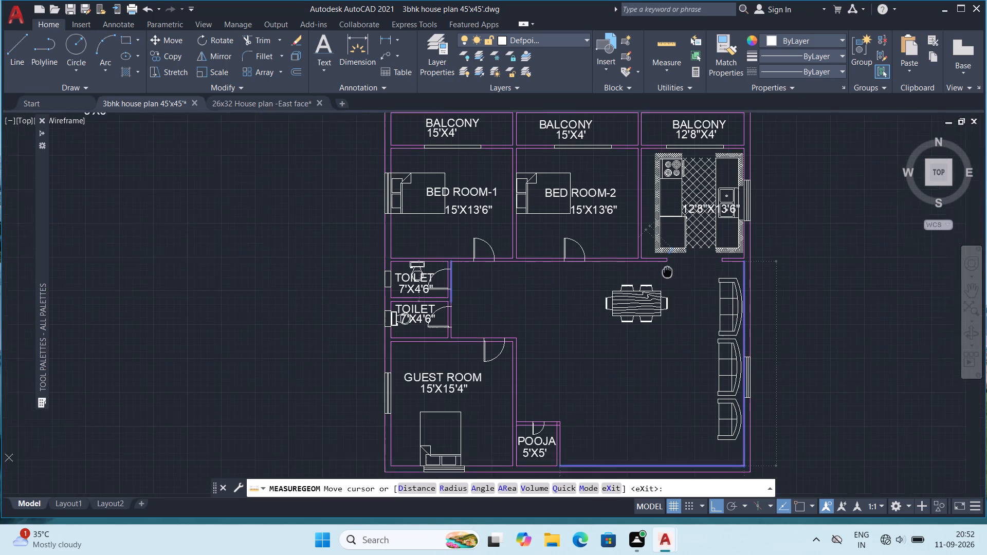
middle_drag(663, 269, 653, 265)
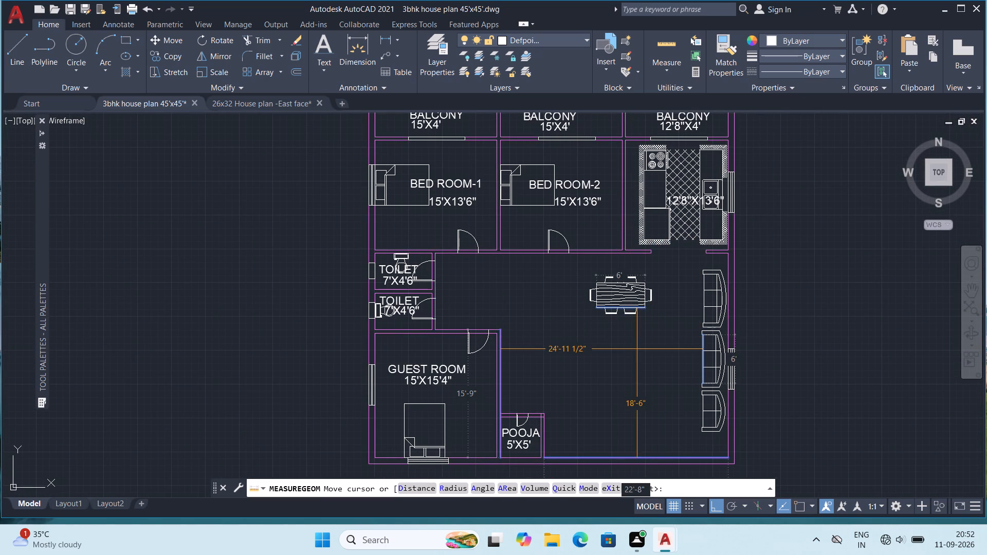
middle_drag(545, 339, 587, 350)
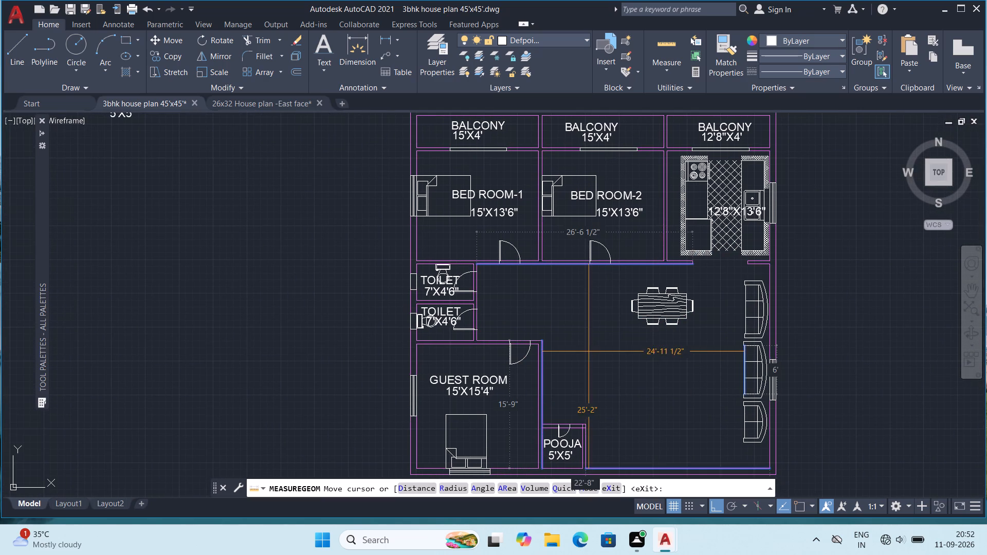
key(Escape)
Change the source "POOJA" label outside the plan to "HALL".
middle_drag(248, 213, 348, 264)
scroll(348, 264, down, 1)
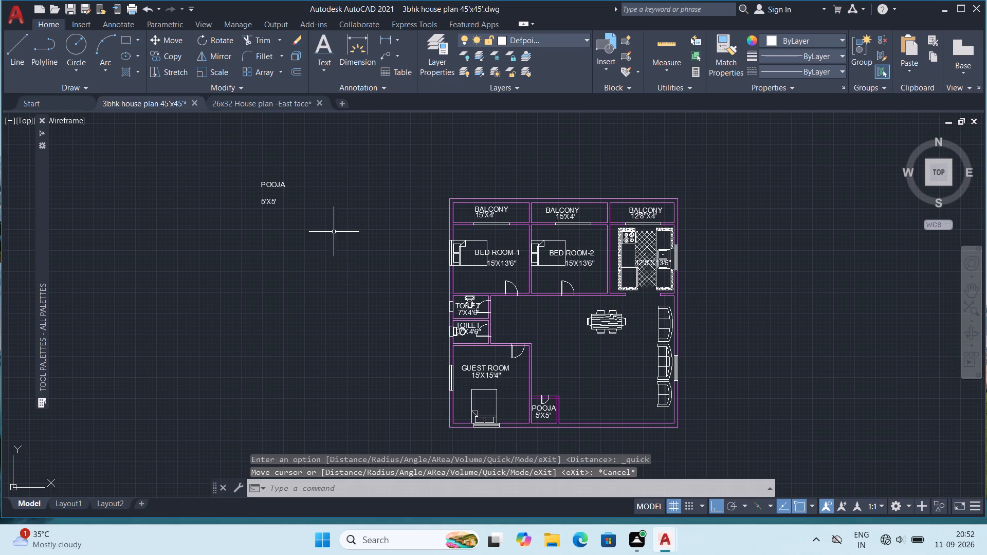
scroll(235, 160, up, 2)
click(333, 216)
click(332, 213)
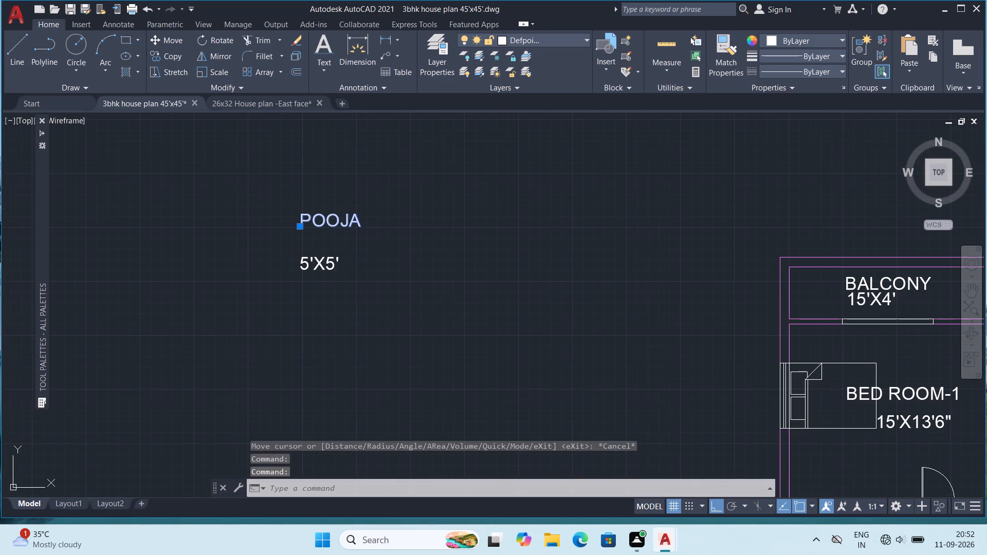
double_click(333, 220)
triple_click(332, 220)
key(Escape)
double_click(333, 221)
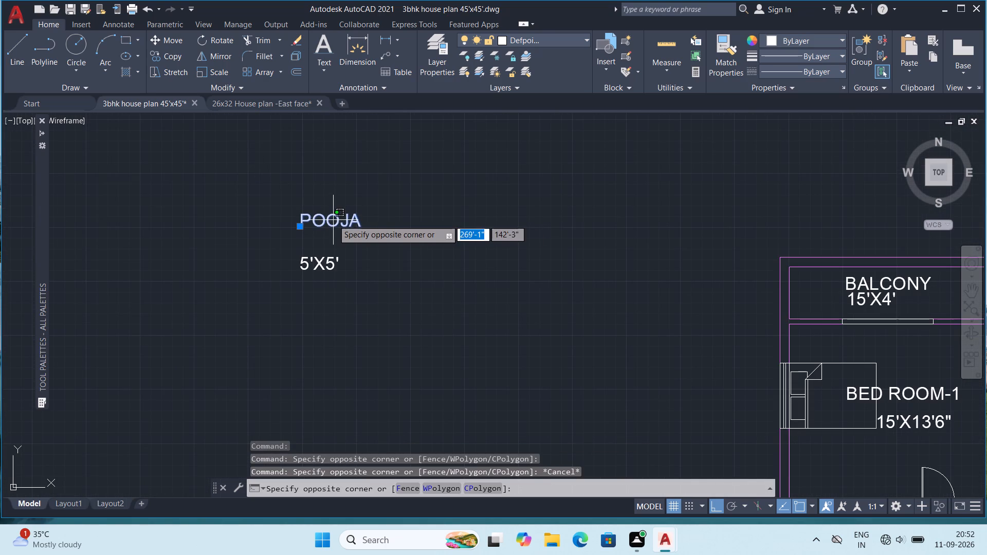
key(Escape)
key(Escape)
double_click(327, 219)
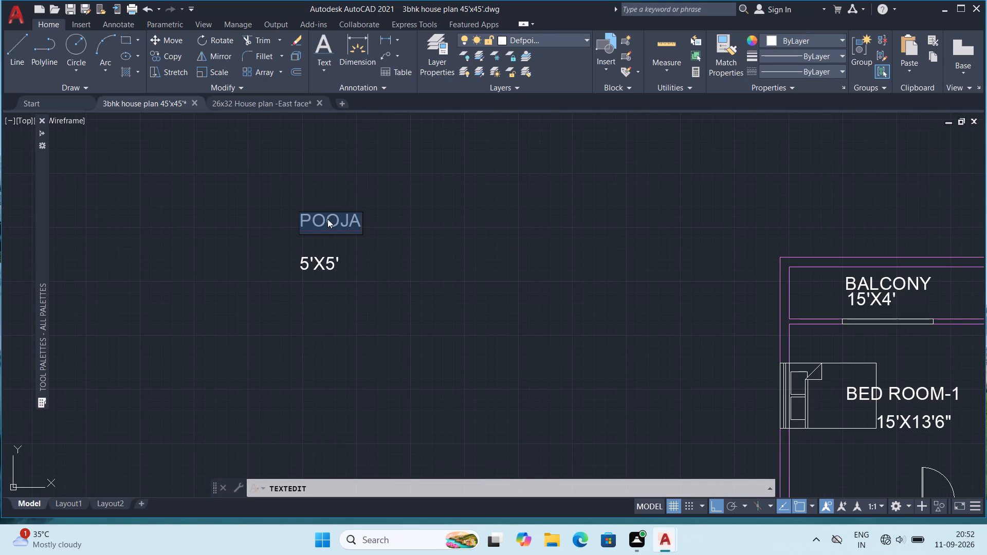
text(HALL)
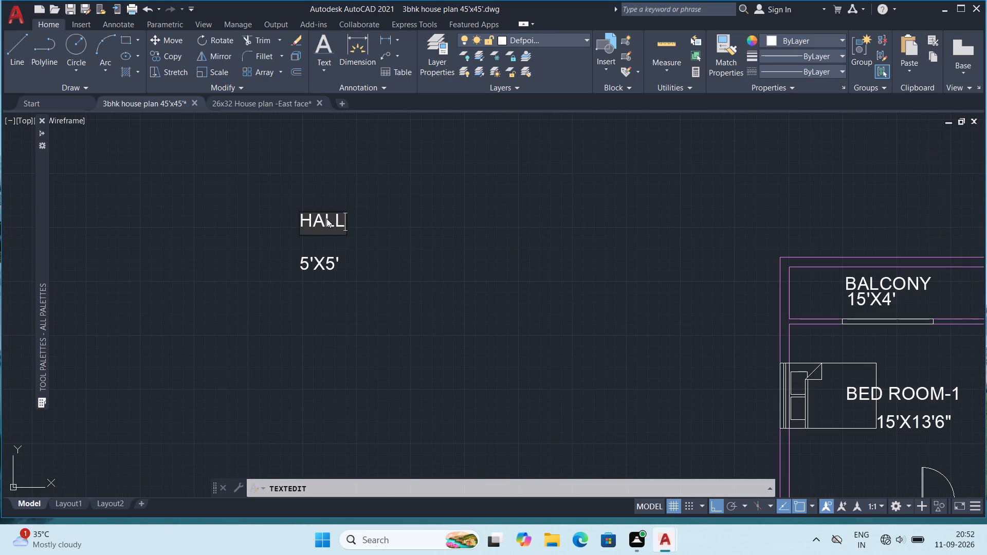
key(Return)
key(Escape)
Copy the source "HALL" label and paste it into the hall, just below the dining table.
click(325, 216)
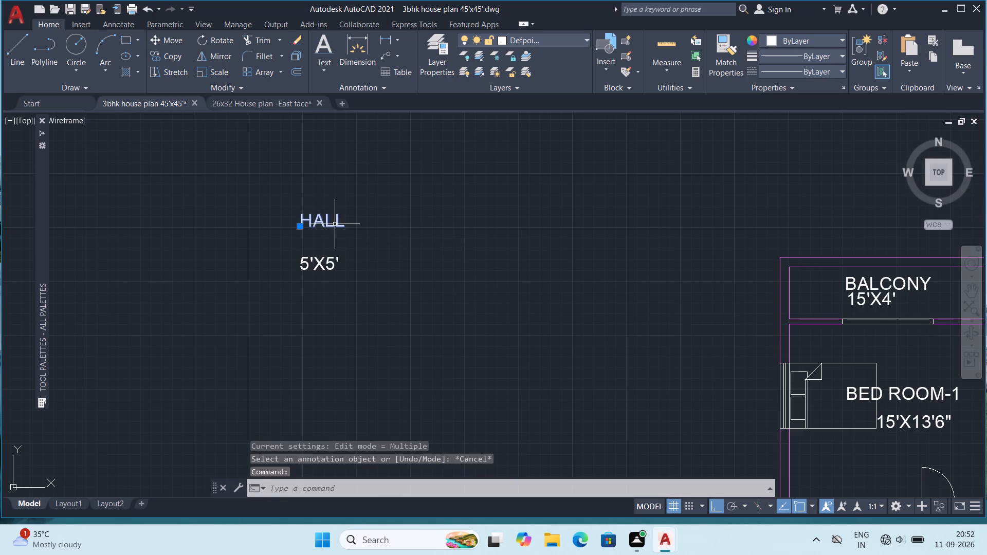
key(ctrl+c)
key(ctrl+v)
middle_drag(734, 378, 397, 231)
scroll(397, 236, down, 1)
scroll(602, 328, down, 1)
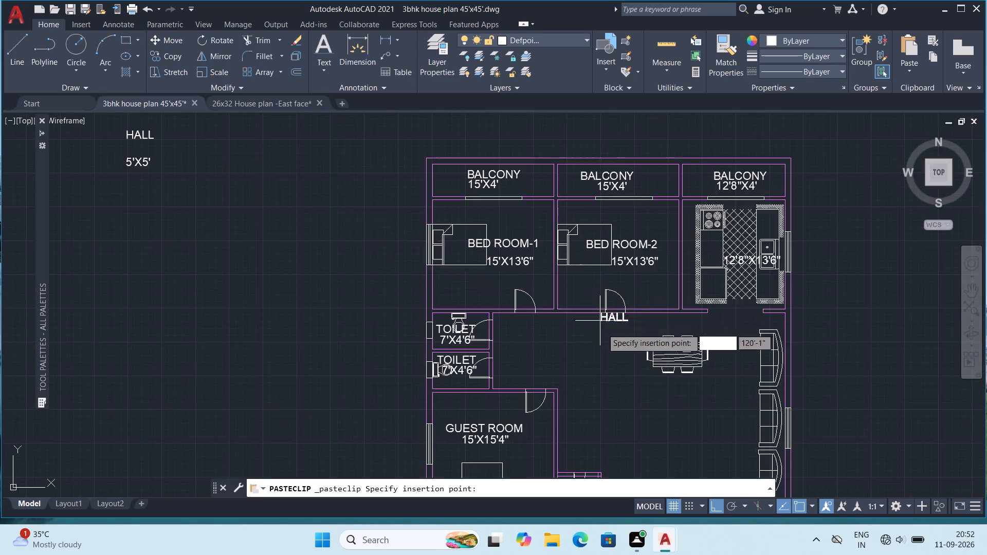
middle_drag(614, 358, 572, 239)
scroll(611, 274, up, 1)
click(583, 250)
Delete the two source texts, "HALL" and "5'X5'", outside the plan.
middle_drag(628, 288, 685, 350)
scroll(646, 319, down, 1)
middle_drag(404, 244, 418, 275)
click(279, 169)
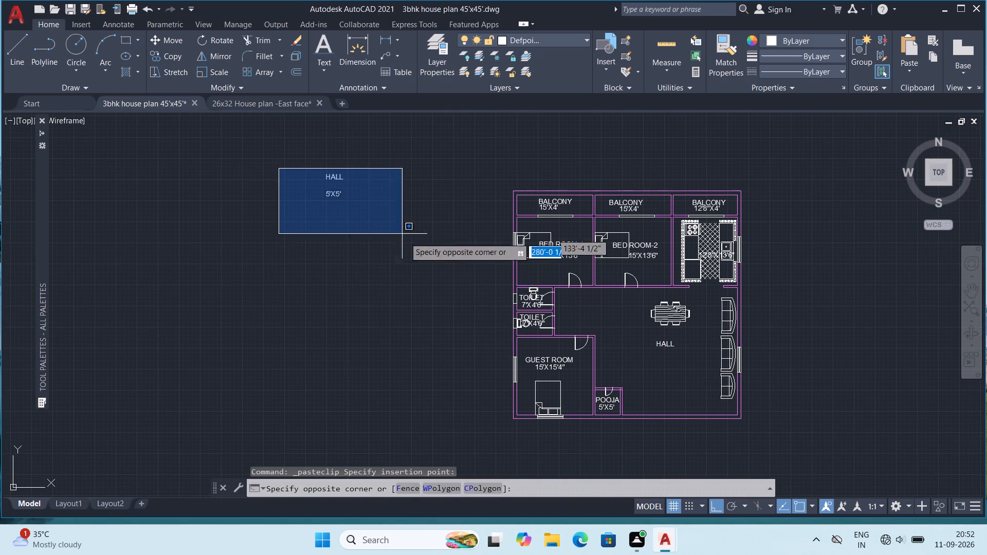
click(410, 254)
key(Delete)
Copy the Bed Room-1 door and paste it in the empty space west of the plan.
middle_drag(651, 371, 639, 339)
scroll(539, 237, up, 3)
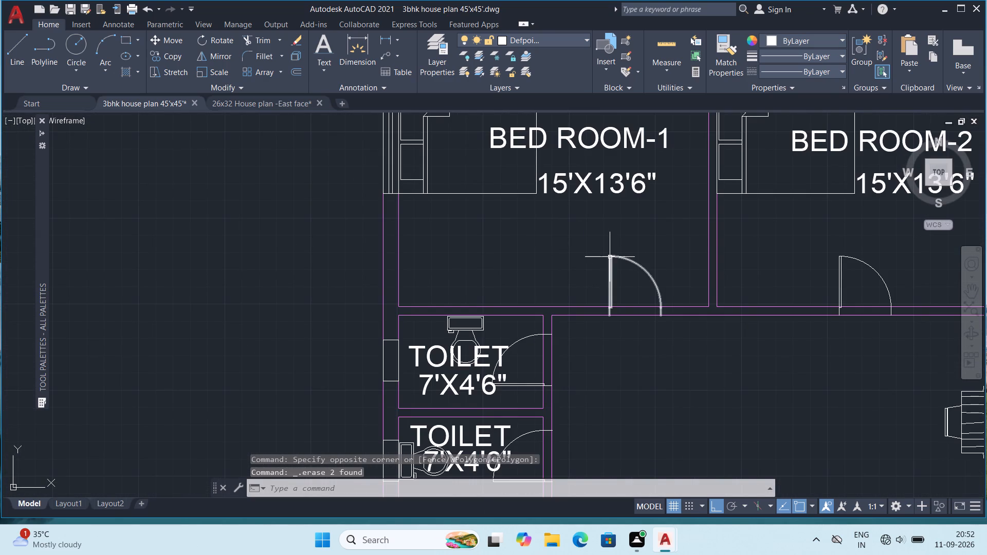
click(610, 257)
key(ctrl+c)
key(ctrl+v)
middle_drag(233, 280, 283, 291)
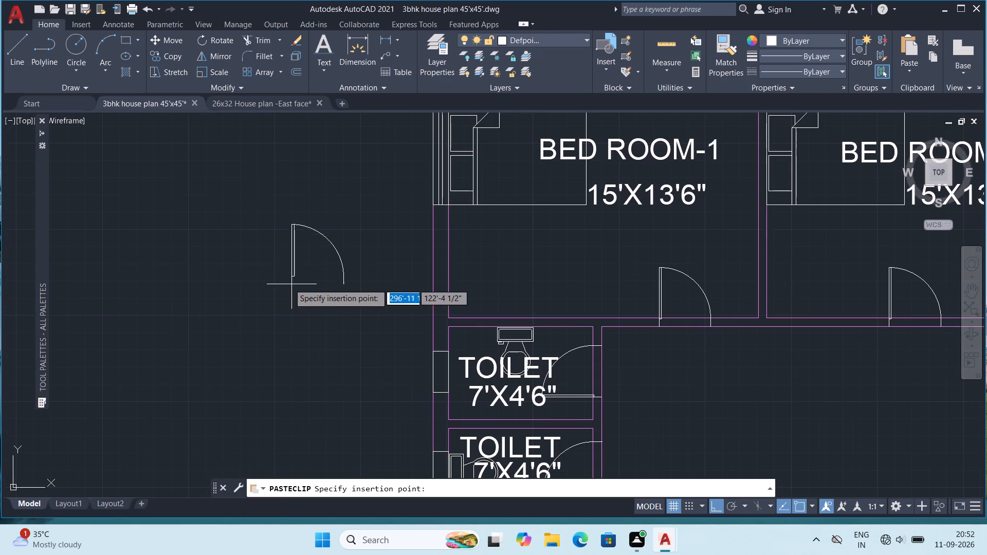
click(281, 264)
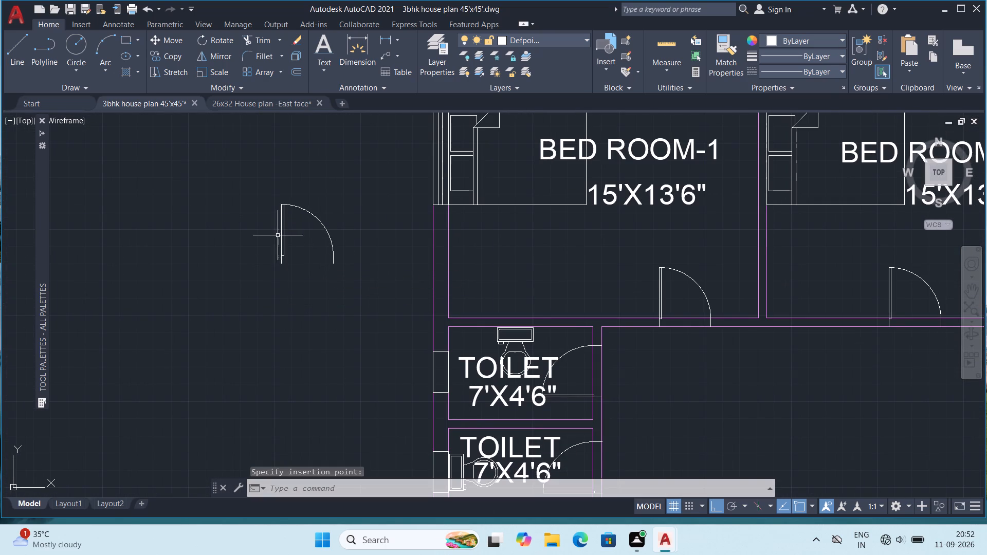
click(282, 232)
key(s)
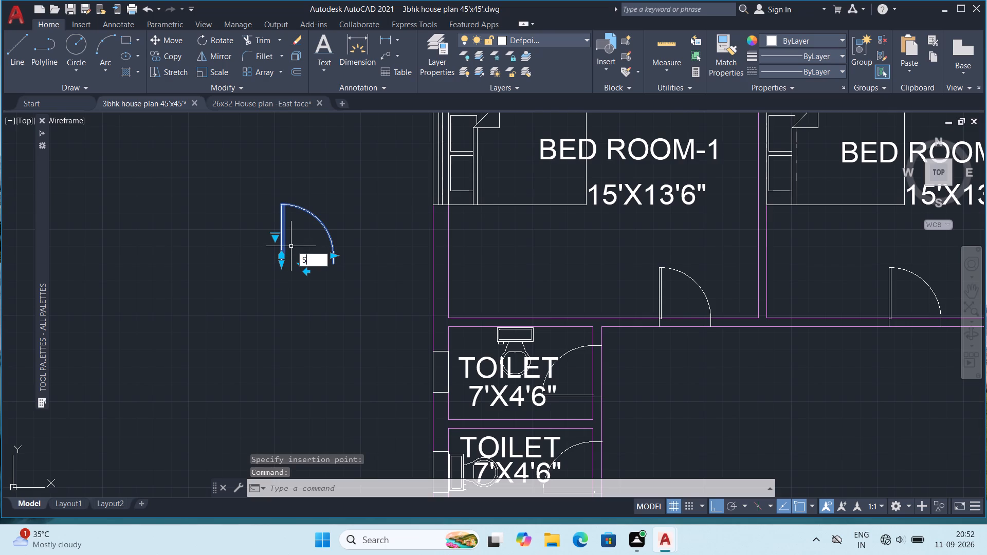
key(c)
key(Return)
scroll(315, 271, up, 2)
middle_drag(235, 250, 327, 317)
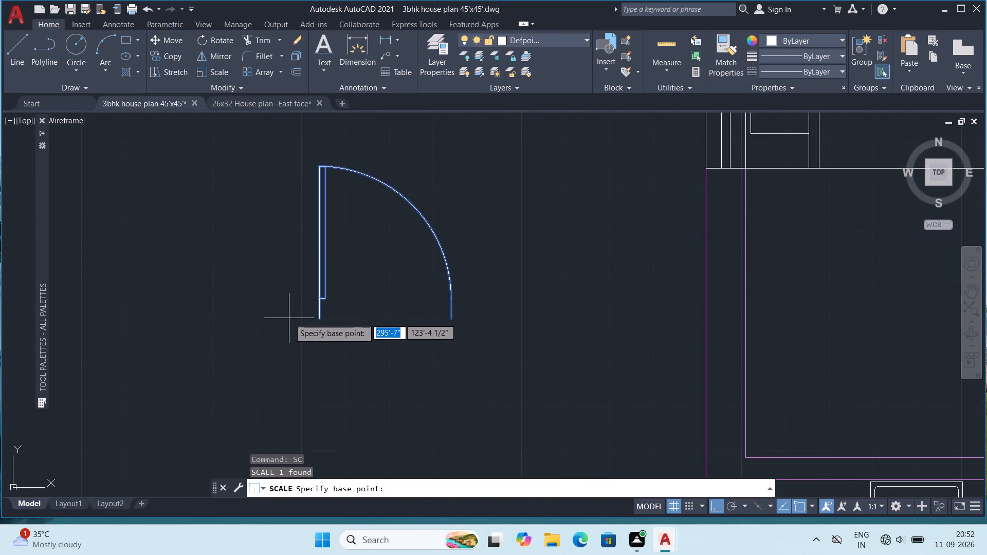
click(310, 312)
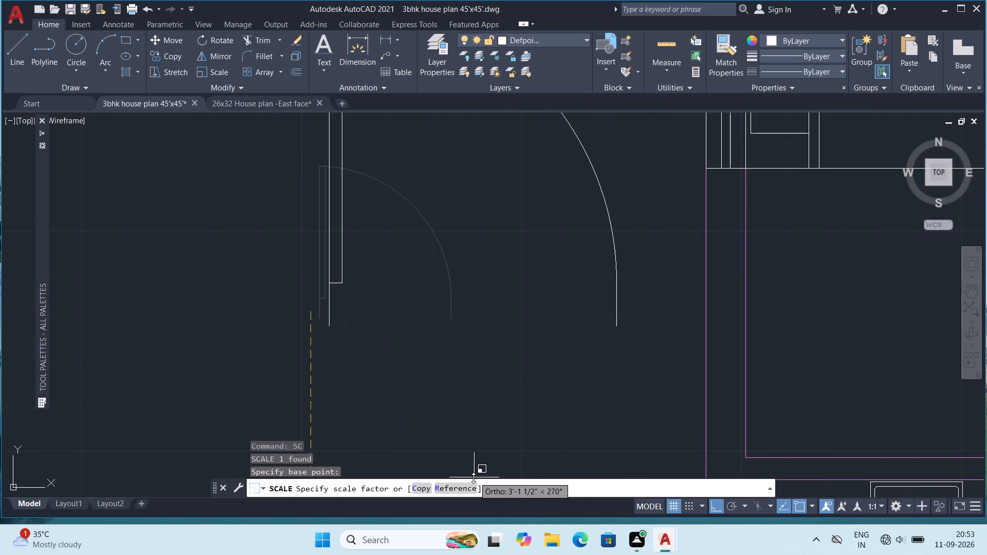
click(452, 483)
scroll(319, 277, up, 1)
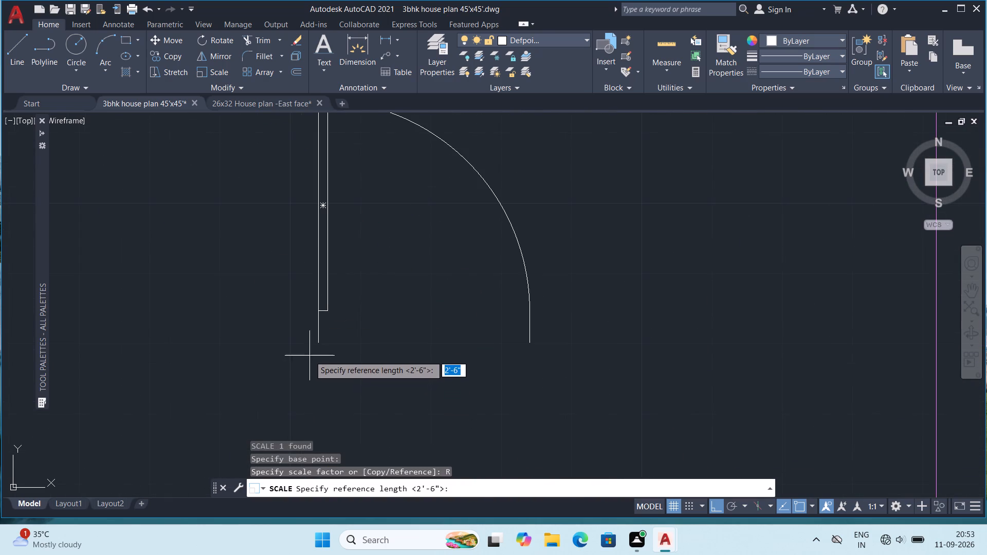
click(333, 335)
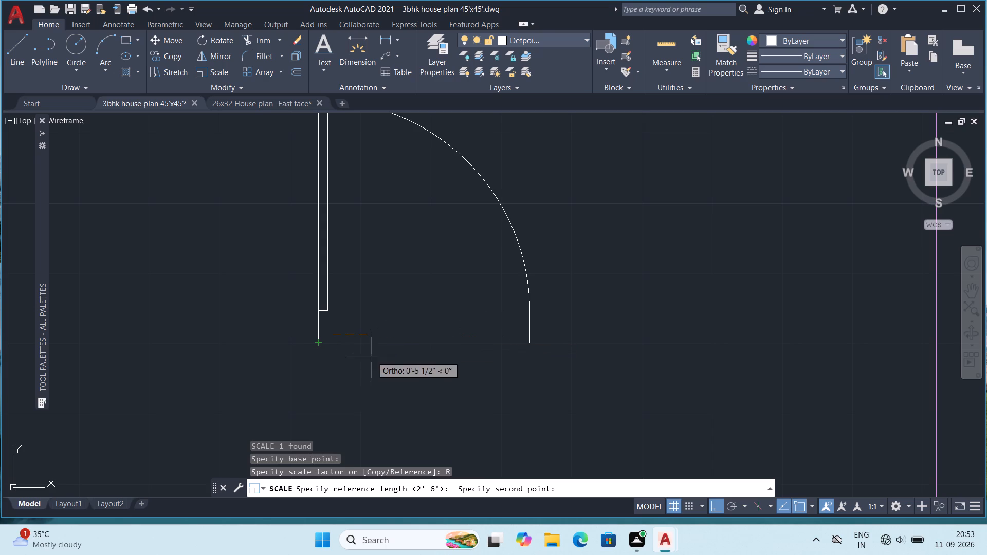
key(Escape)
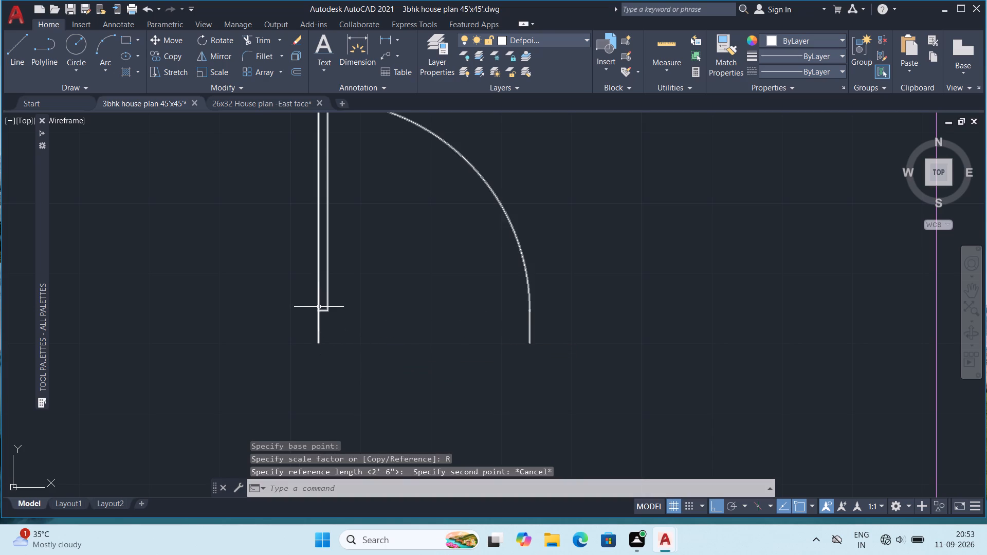
Scale the copied door west of the plan by reference, using its opening width as reference length and 3' as new length.
click(320, 304)
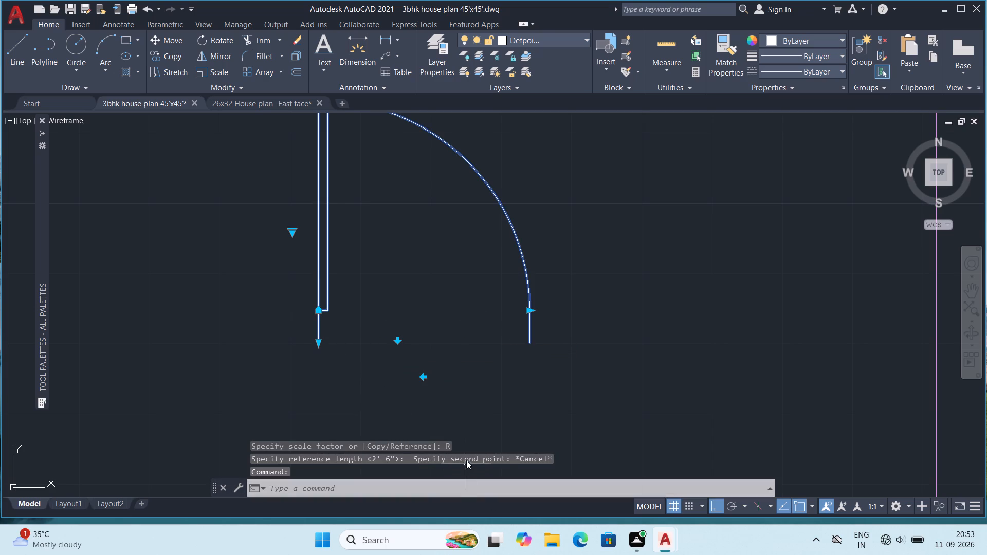
key(s)
key(c)
key(Return)
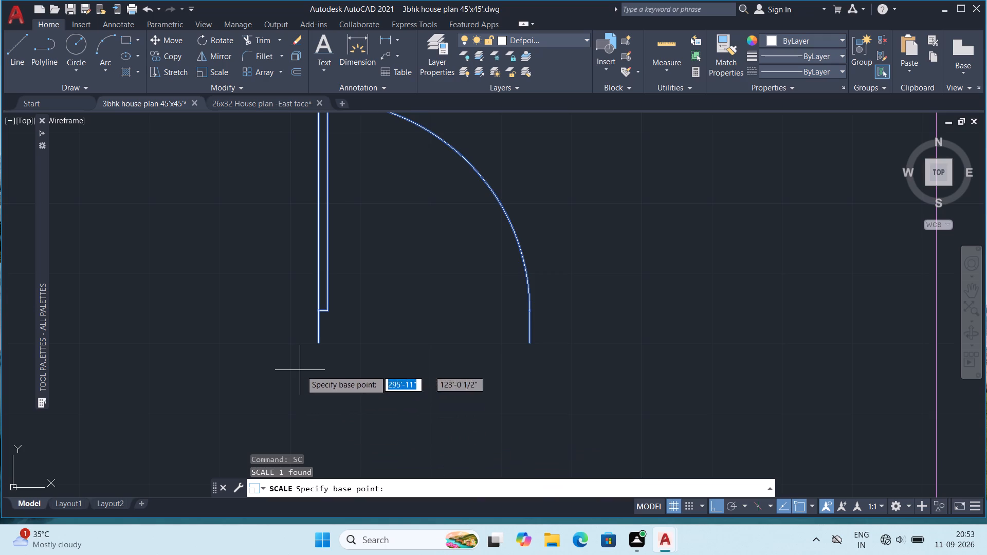
click(320, 337)
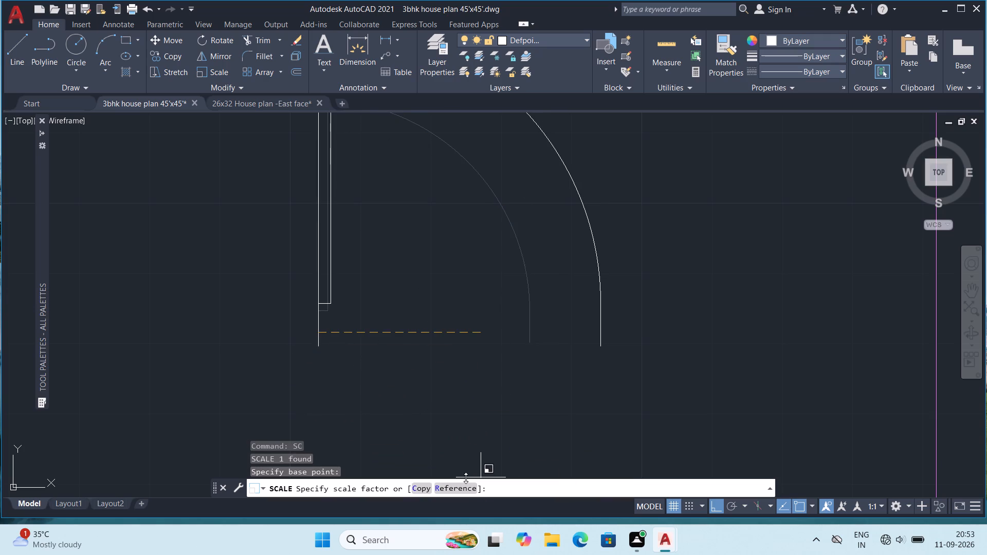
click(464, 485)
scroll(307, 311, up, 1)
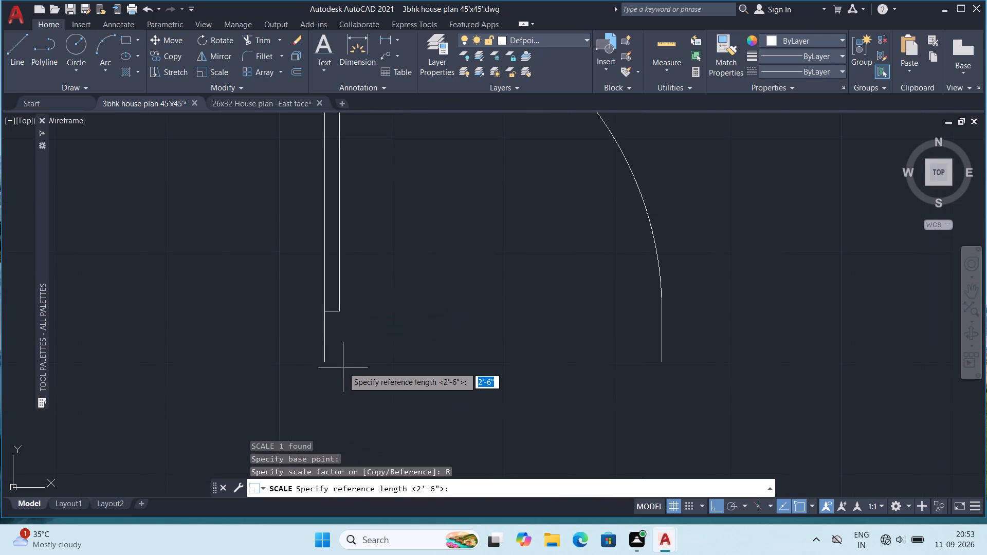
click(328, 356)
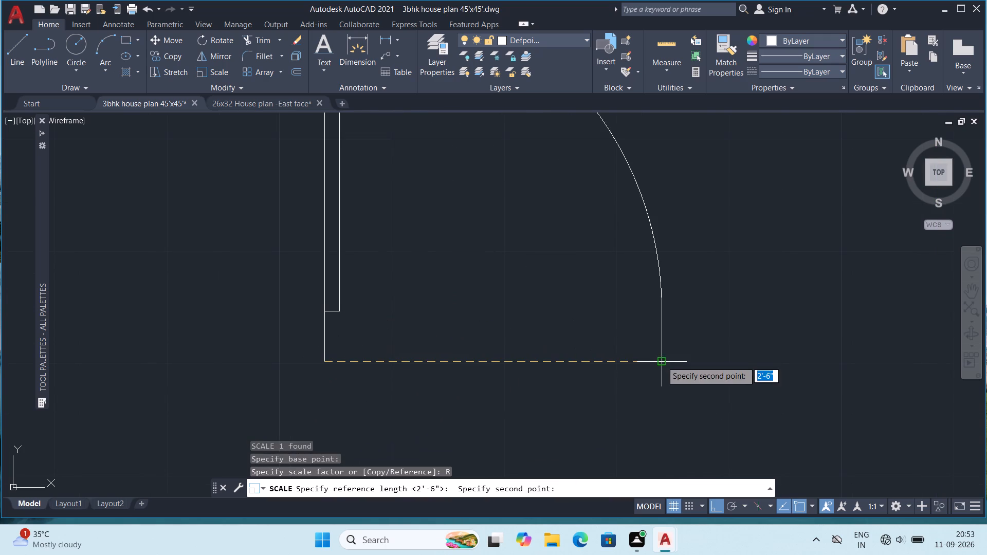
click(662, 359)
scroll(473, 298, down, 1)
scroll(751, 309, down, 1)
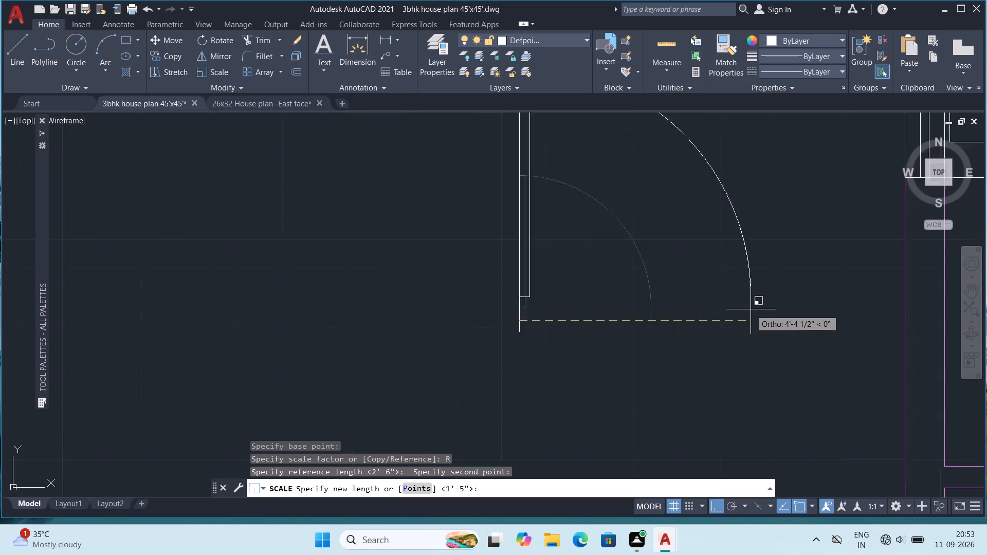
scroll(751, 309, down, 1)
middle_drag(751, 307, 395, 373)
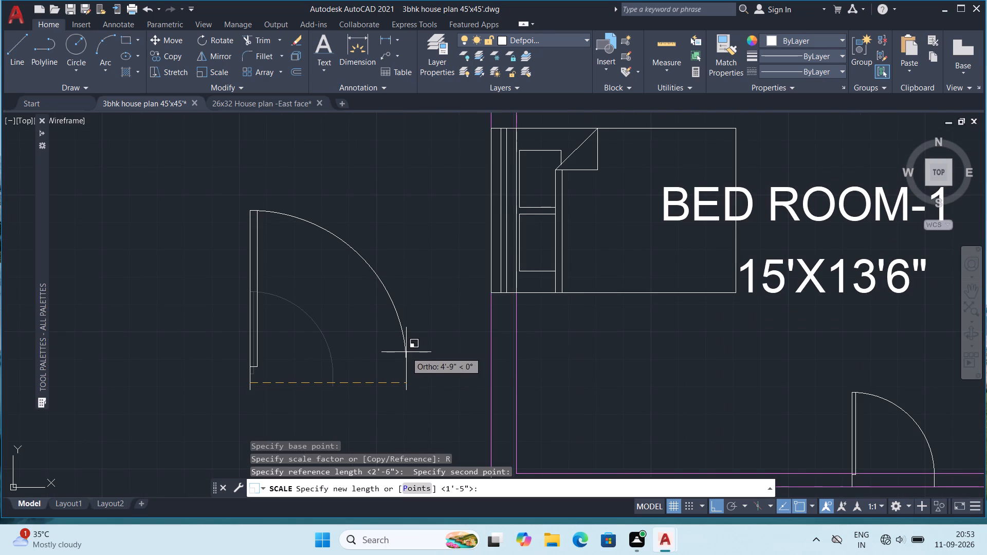
key(3)
key(apostrophe)
key(Return)
Copy the rescaled 3' door west of the plan and paste it on the hall's south outer wall, east of the pooja room.
scroll(347, 384, down, 2)
middle_drag(376, 403, 355, 306)
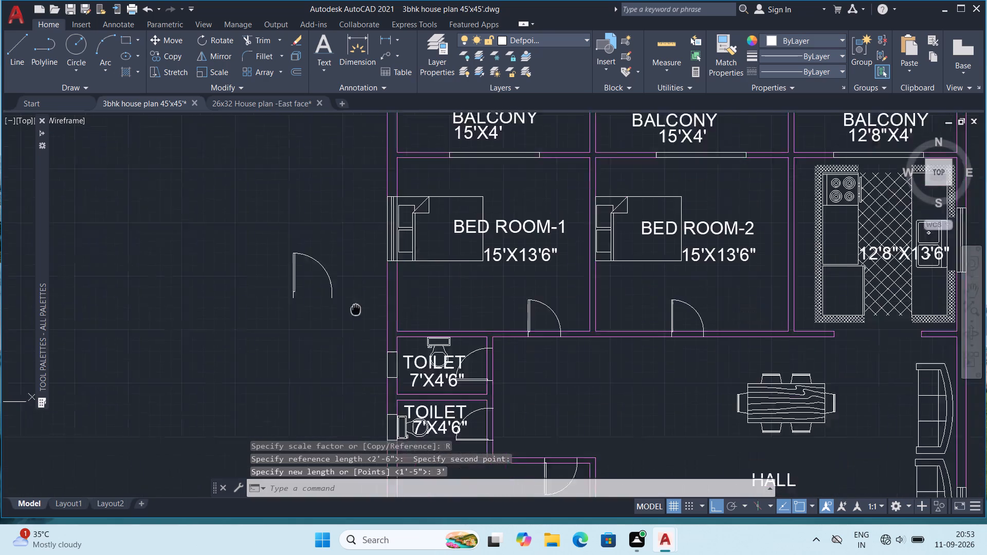
middle_drag(355, 306, 339, 246)
scroll(323, 219, down, 2)
click(316, 205)
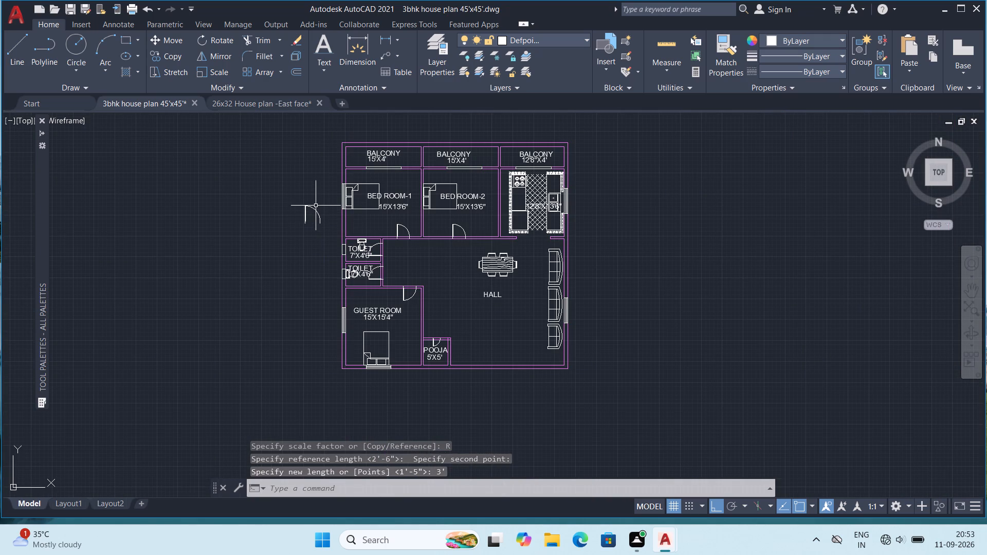
click(322, 216)
click(318, 213)
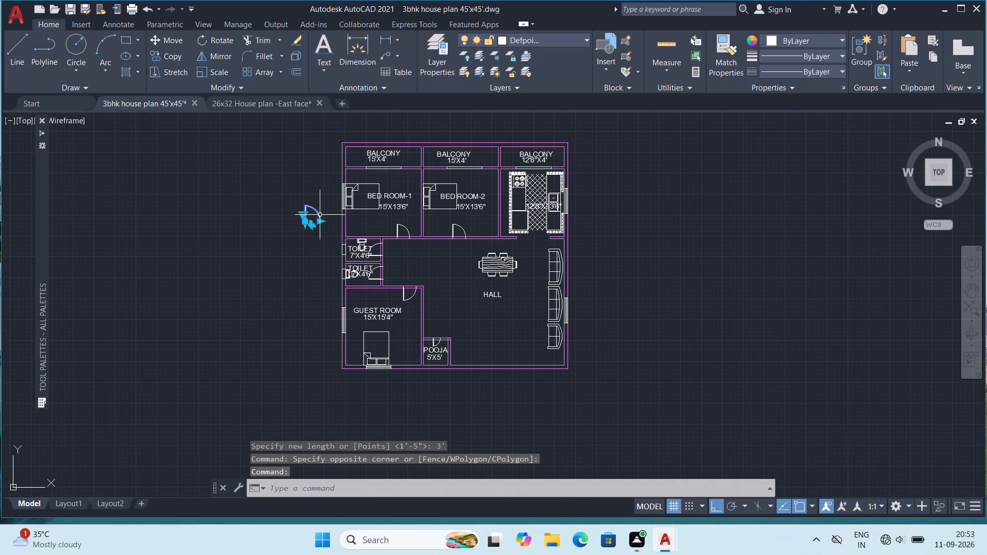
key(ctrl+c)
key(ctrl+v)
middle_drag(574, 334, 511, 324)
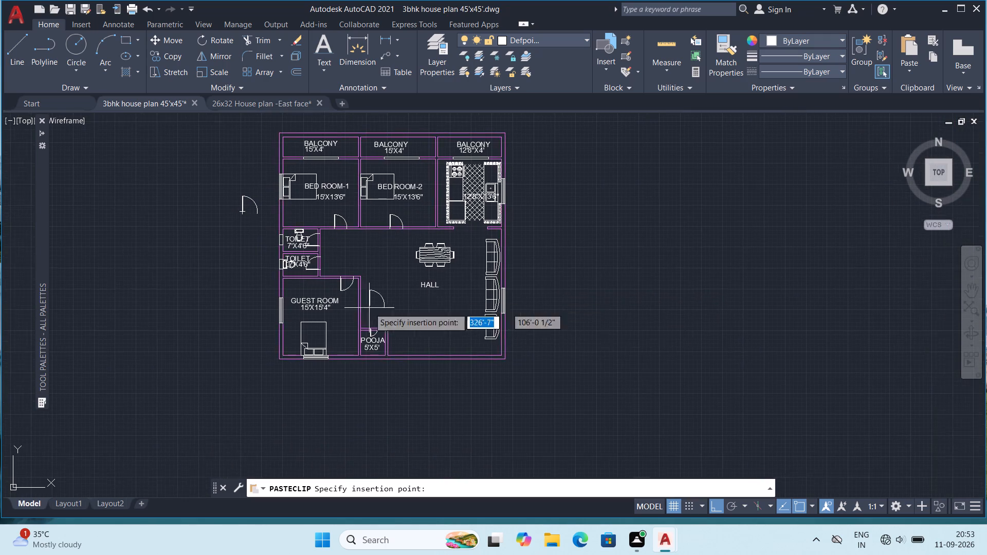
scroll(325, 346, up, 3)
middle_drag(653, 369, 88, 345)
middle_drag(203, 351, 347, 374)
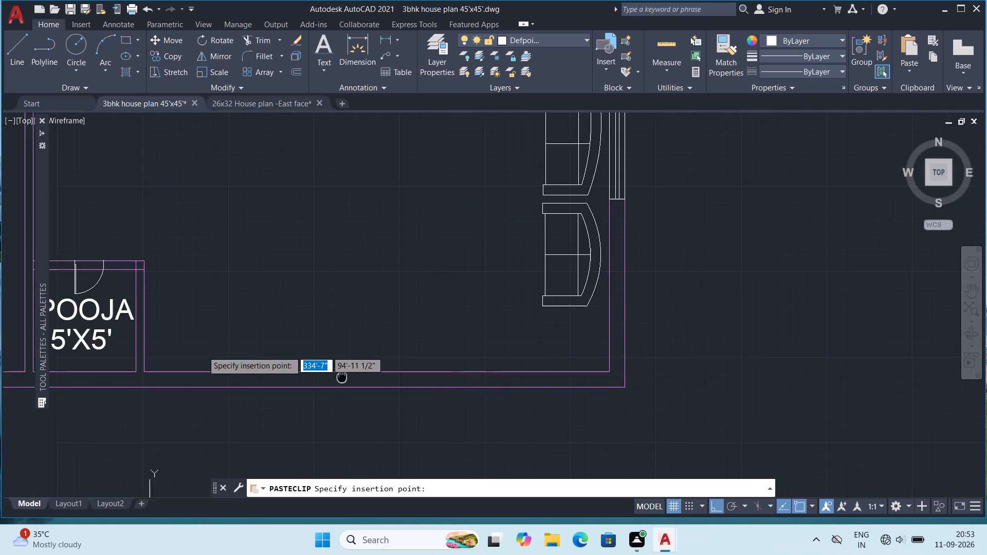
middle_drag(347, 374, 357, 372)
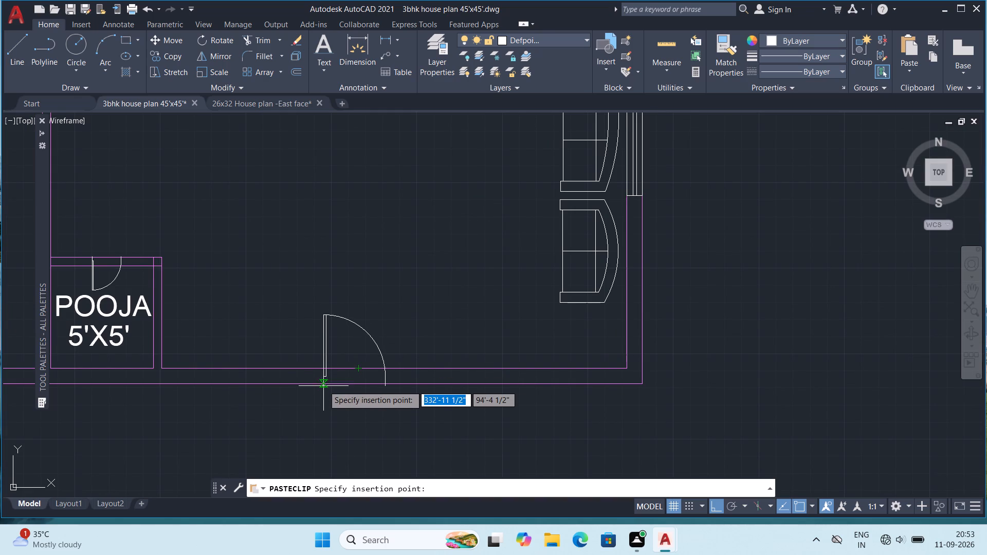
click(323, 383)
Delete the source door in the empty space west of Bed Room-1.
scroll(383, 321, down, 3)
middle_drag(251, 285, 360, 366)
scroll(306, 273, up, 2)
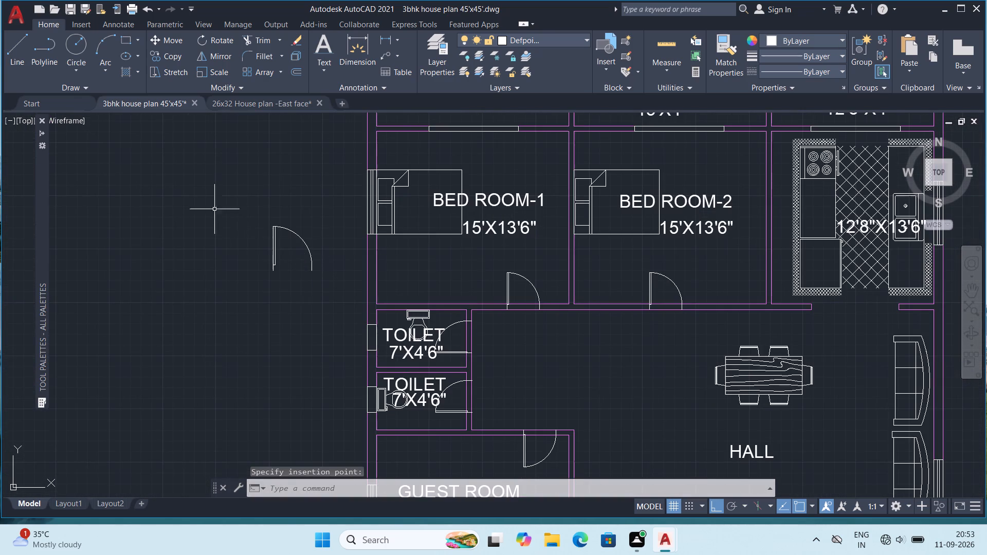
click(214, 198)
drag(312, 317, 314, 323)
key(Delete)
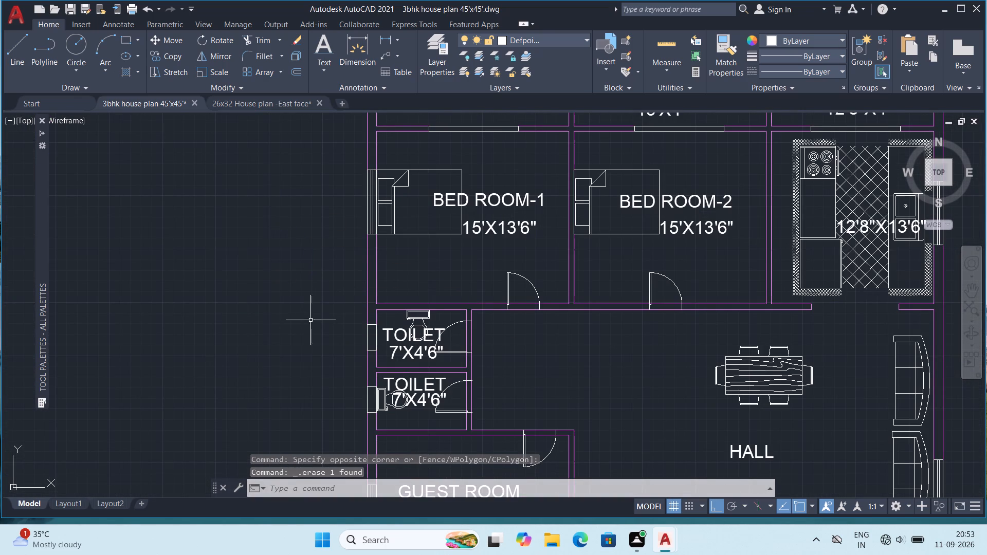
Place a horizontal single-line text "W", about 1'-1 1/2" high, in the empty space west of Bed Room-1.
scroll(320, 325, down, 2)
middle_drag(459, 386, 519, 284)
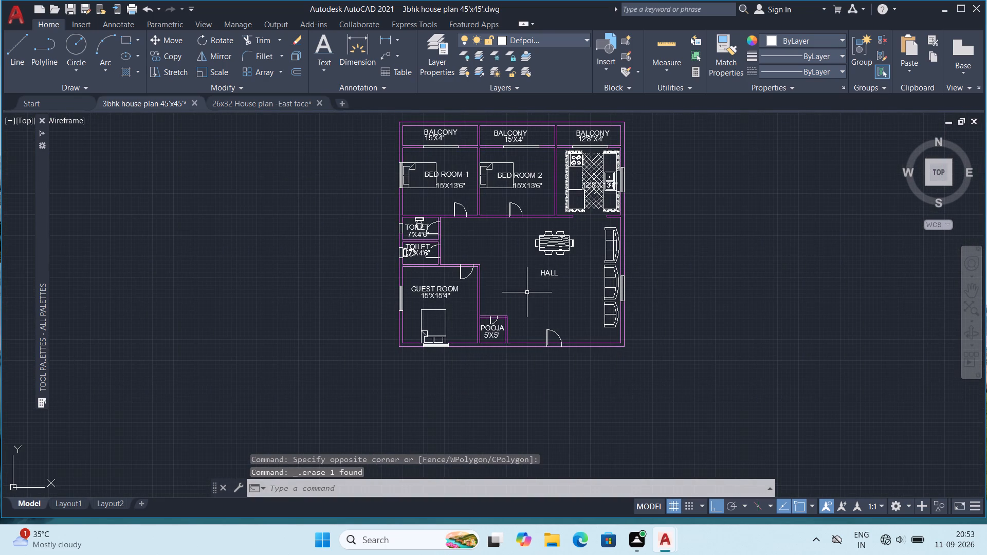
middle_drag(480, 262, 523, 332)
scroll(545, 264, up, 2)
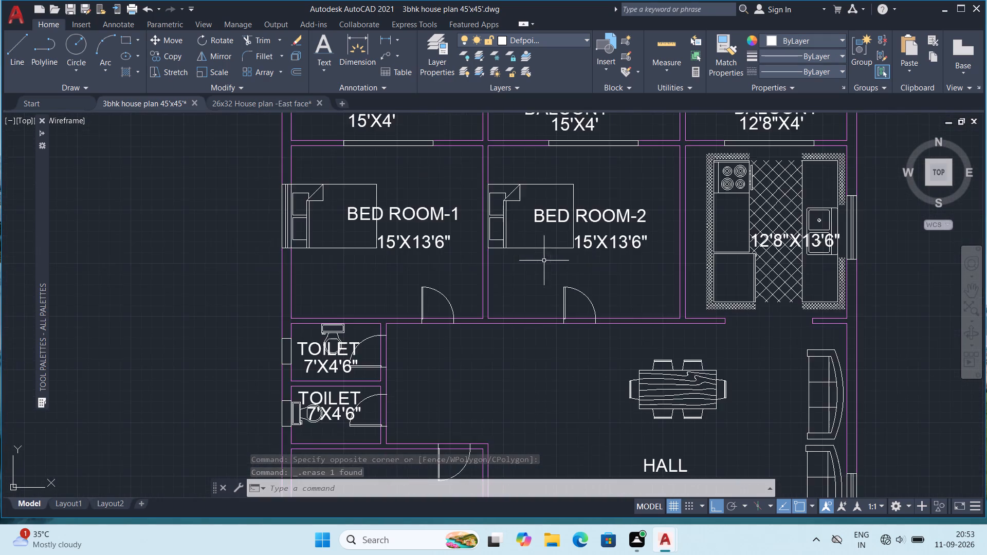
middle_drag(490, 213, 616, 295)
middle_drag(285, 289, 421, 292)
scroll(421, 292, up, 1)
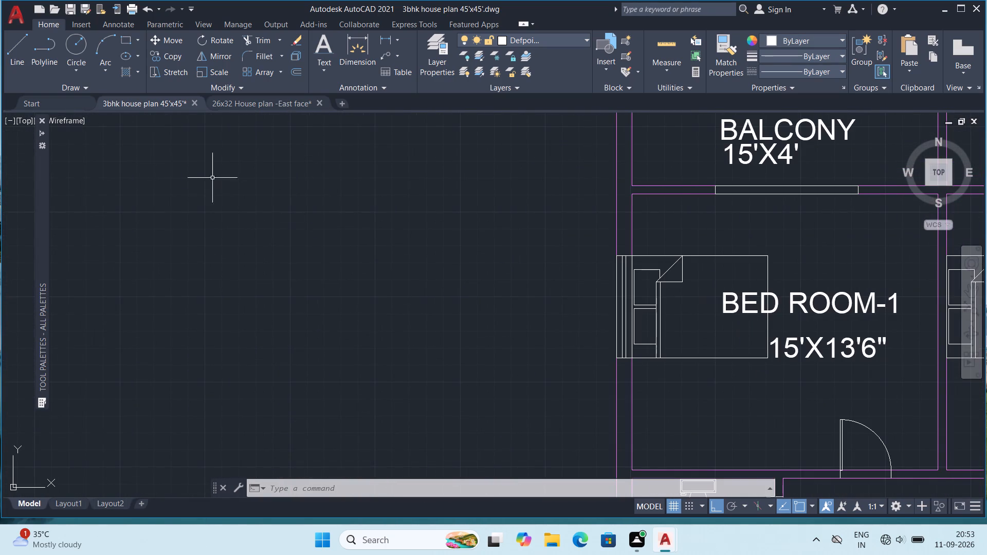
click(329, 70)
click(325, 112)
click(238, 205)
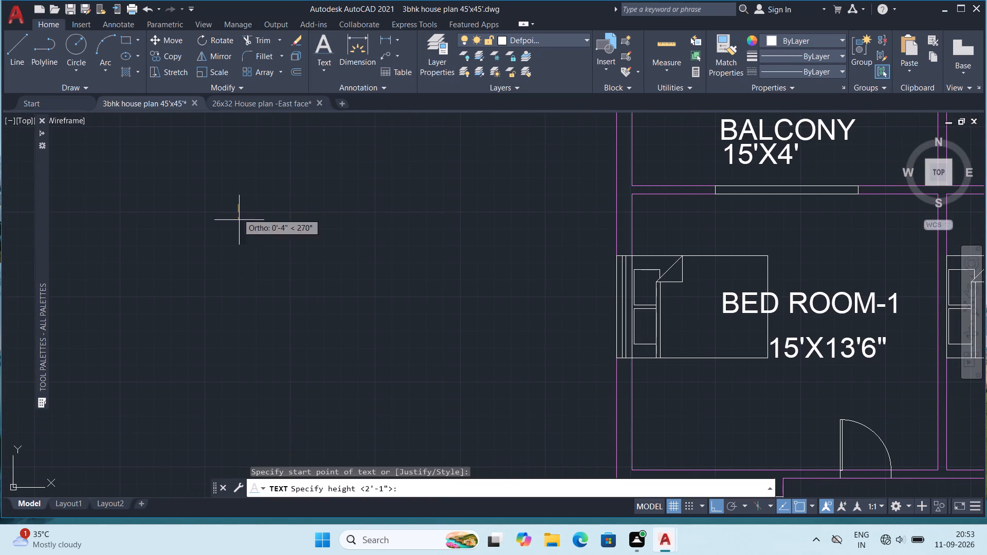
click(237, 227)
click(252, 216)
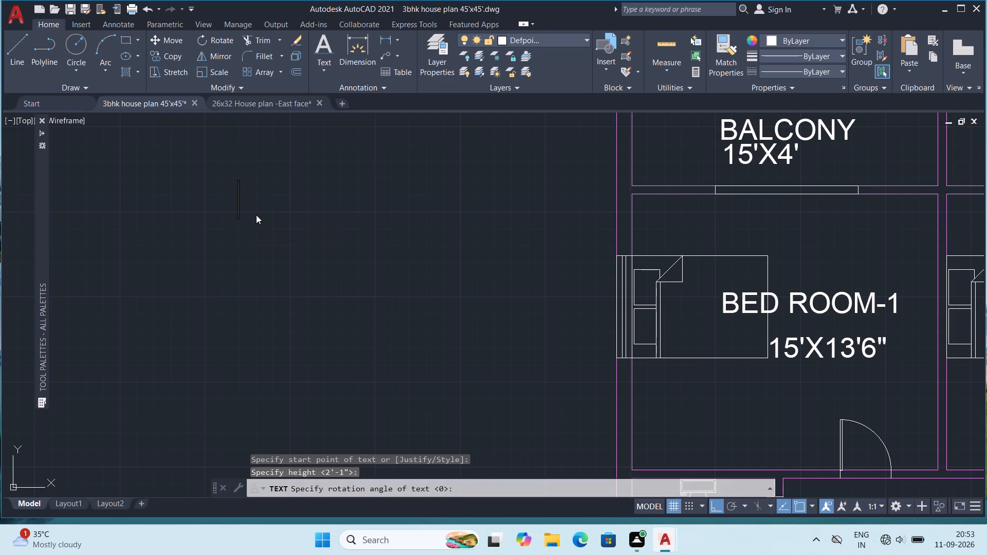
key(w)
key(Return)
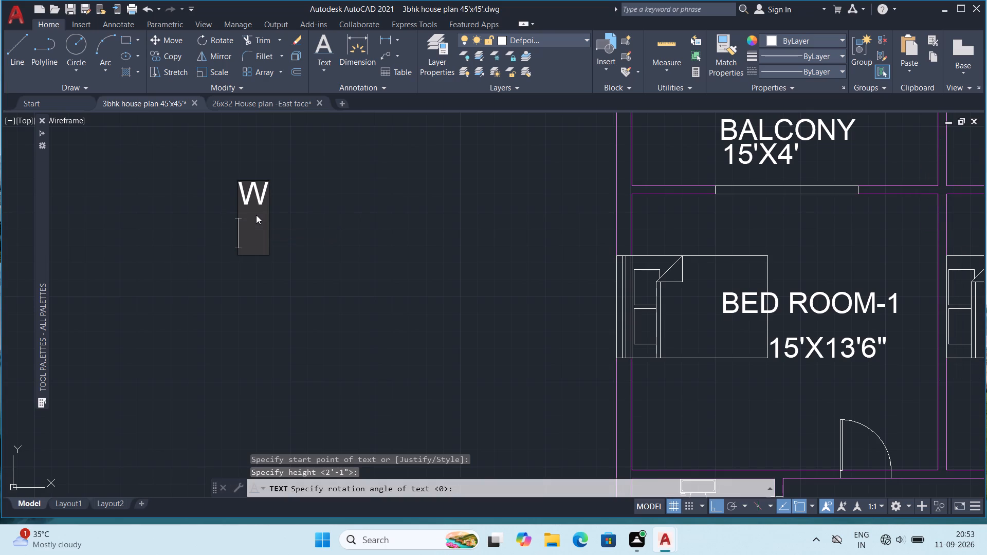
key(Escape)
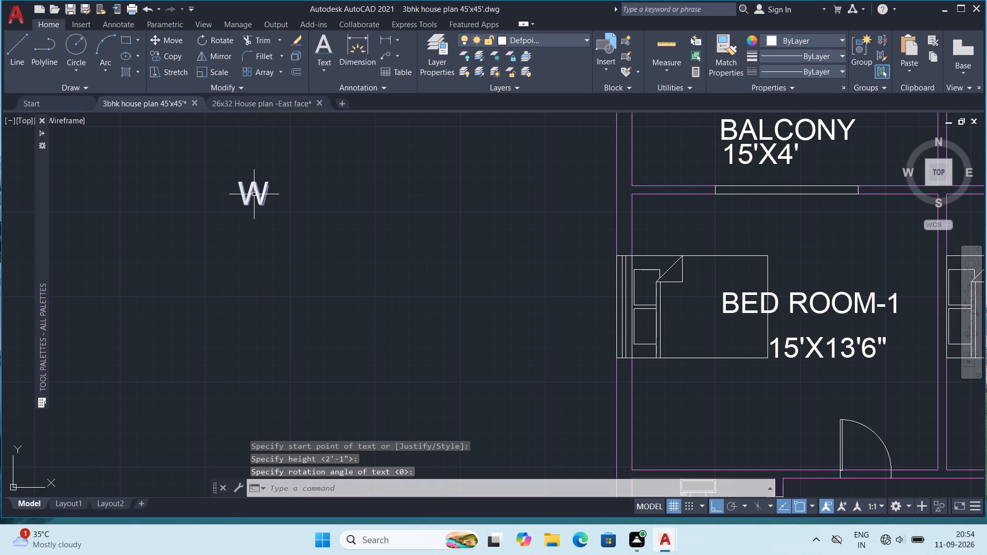
scroll(348, 217, down, 2)
middle_drag(315, 208, 338, 196)
scroll(344, 186, up, 2)
click(323, 207)
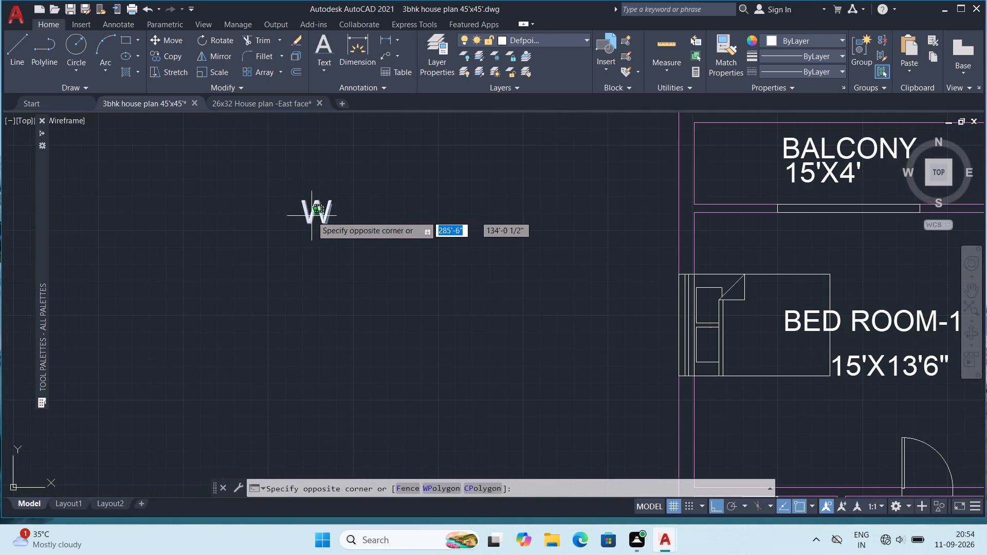
click(312, 214)
key(Escape)
Place a single-line text "V" with 270° rotation just east of the "W" text outside the plan.
click(326, 69)
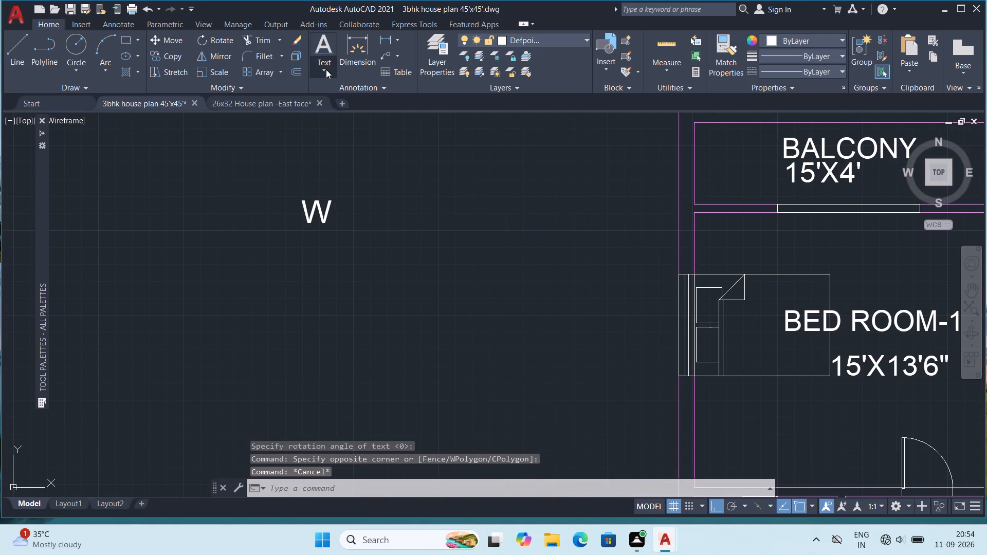
click(335, 114)
click(394, 212)
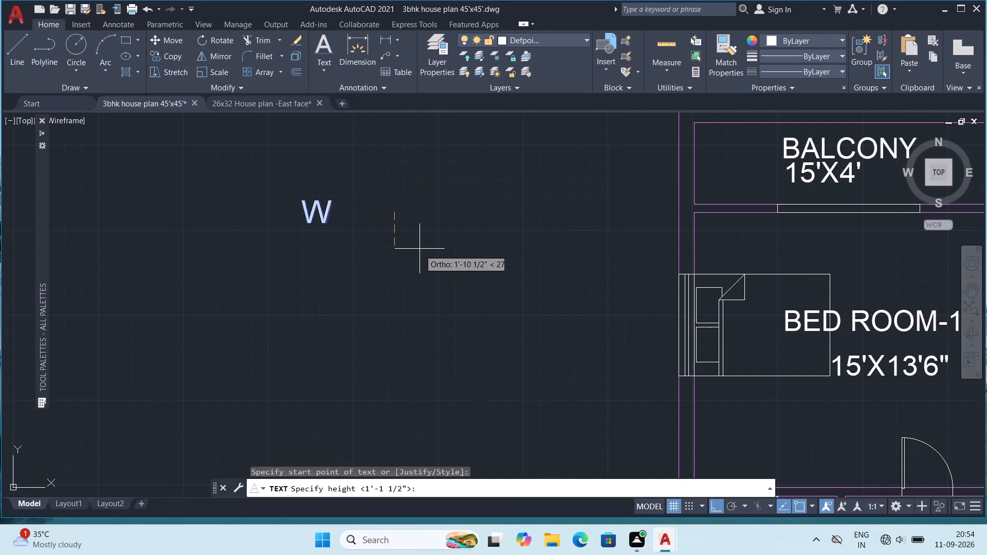
click(423, 225)
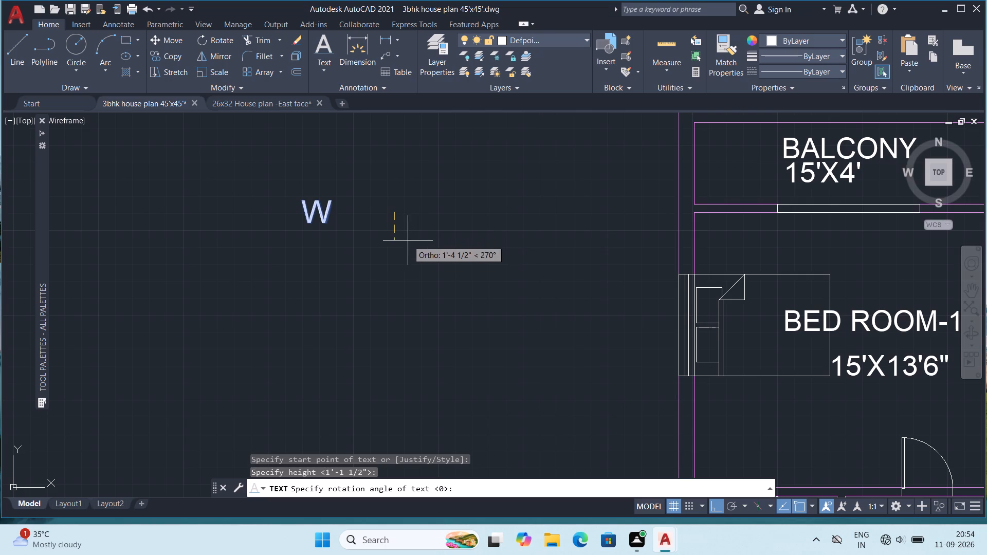
click(408, 238)
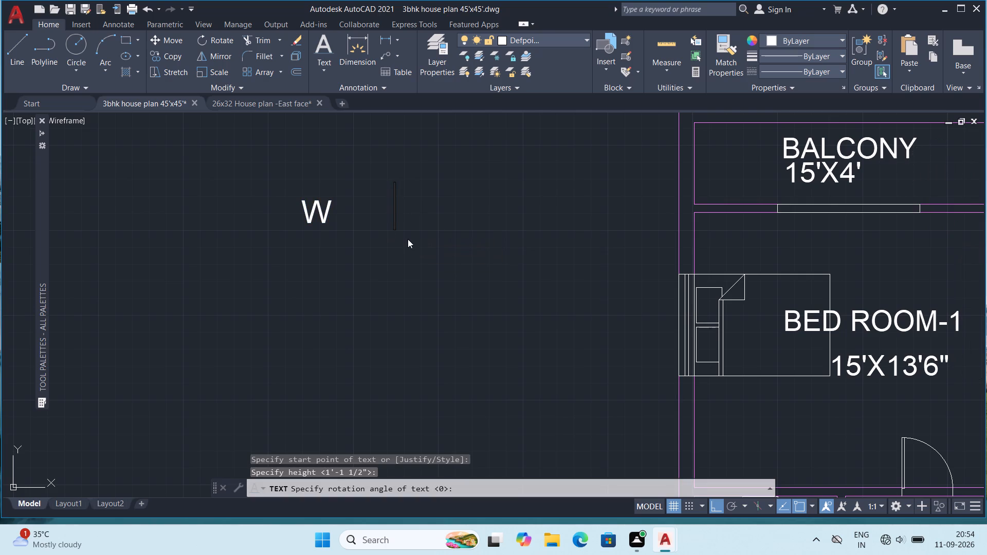
key(v)
key(Return)
key(Escape)
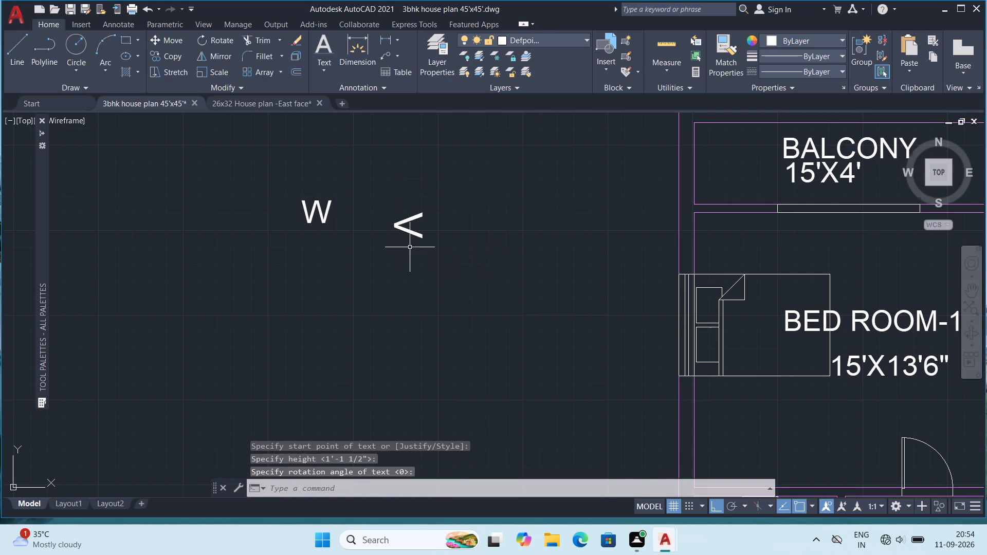
Select the "W" and rotated "V" texts together in the space west of the plan.
scroll(418, 245, down, 1)
middle_drag(467, 272, 465, 266)
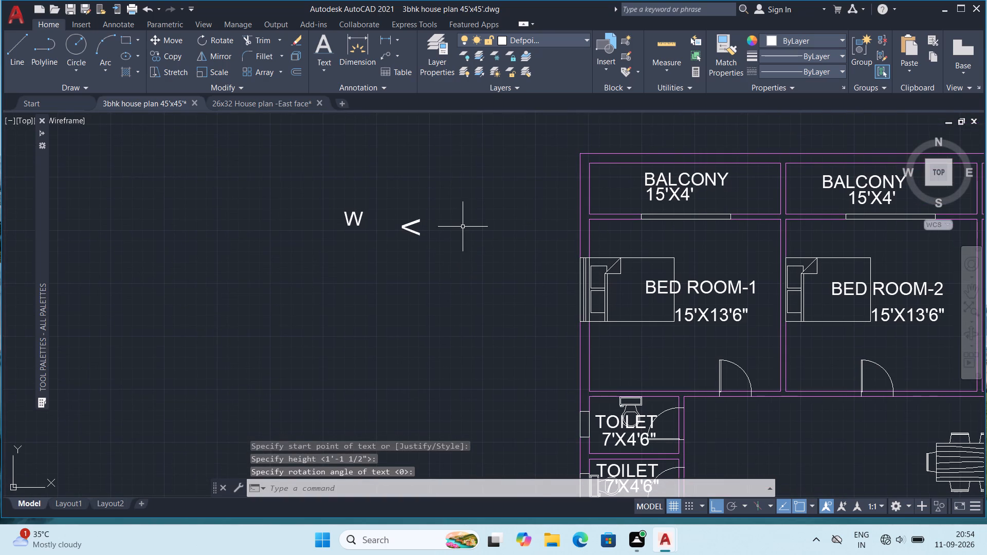
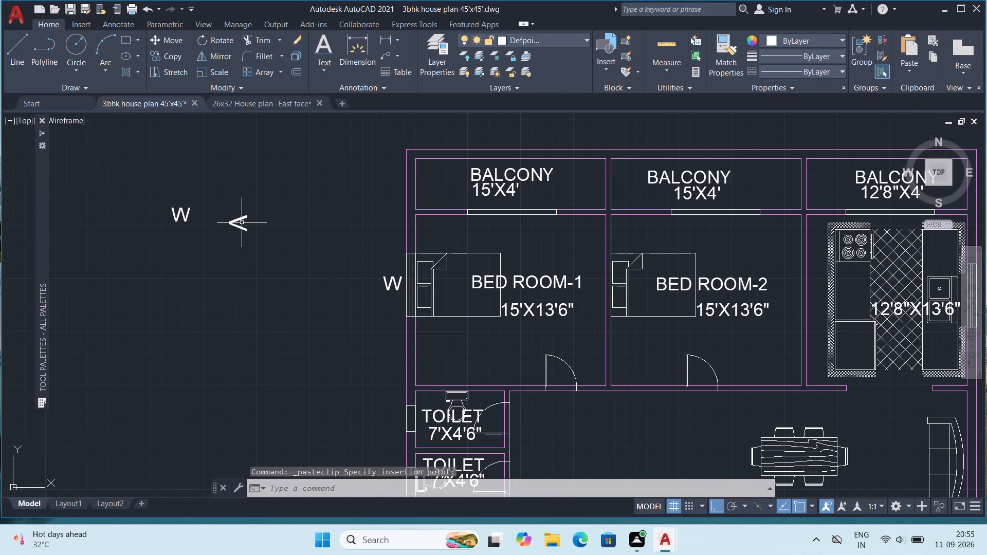
Rotate the sideways V label outside the plan by 90 degrees so it reads upright.
click(242, 221)
click(198, 35)
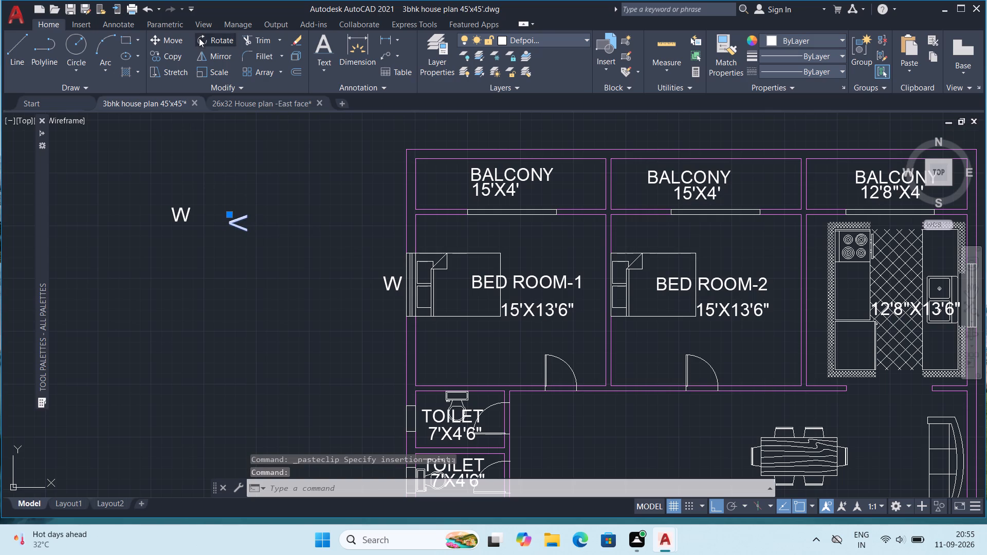
click(244, 217)
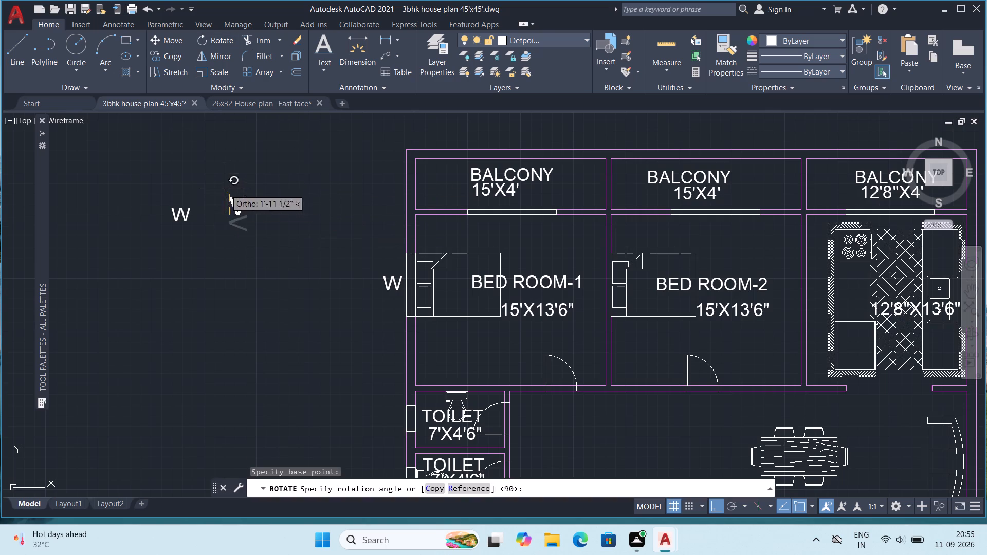
click(225, 186)
Copy the upright V label and place one copy outside the west wall opening of each of the two toilets.
click(243, 200)
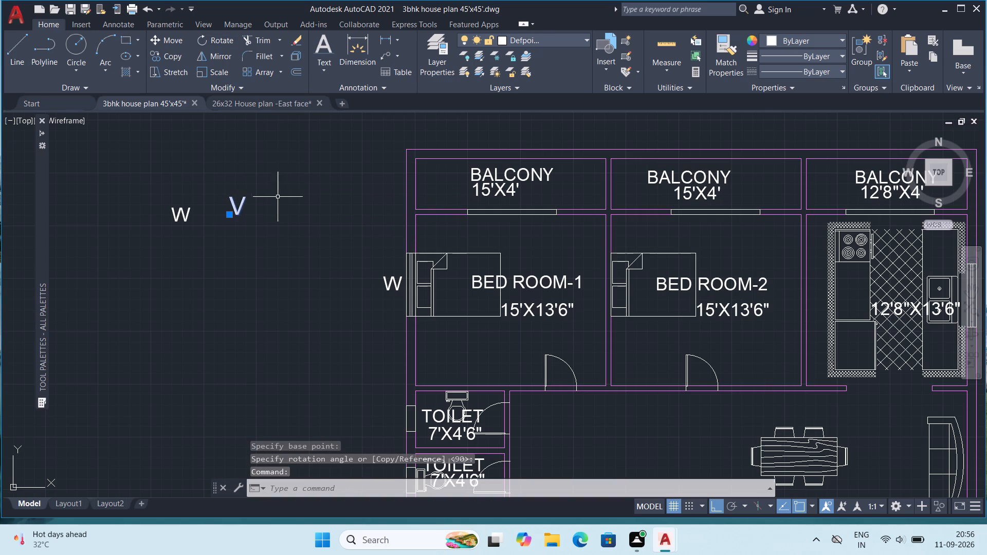
key(ctrl+c)
key(ctrl+v)
middle_drag(434, 312, 434, 304)
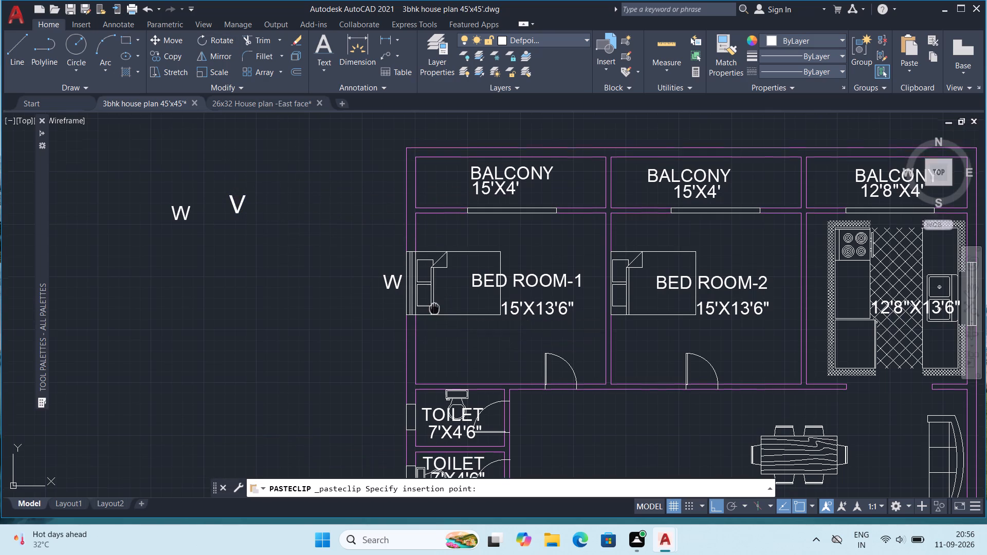
middle_drag(434, 304, 451, 113)
scroll(449, 109, down, 2)
middle_drag(477, 260, 479, 218)
middle_drag(468, 263, 429, 339)
scroll(377, 286, up, 3)
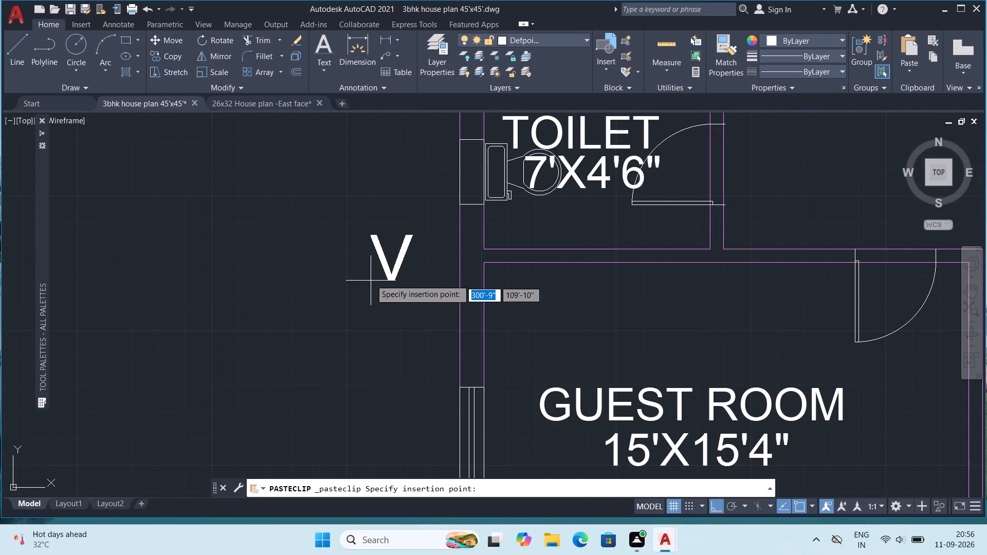
middle_drag(395, 223, 372, 315)
click(369, 293)
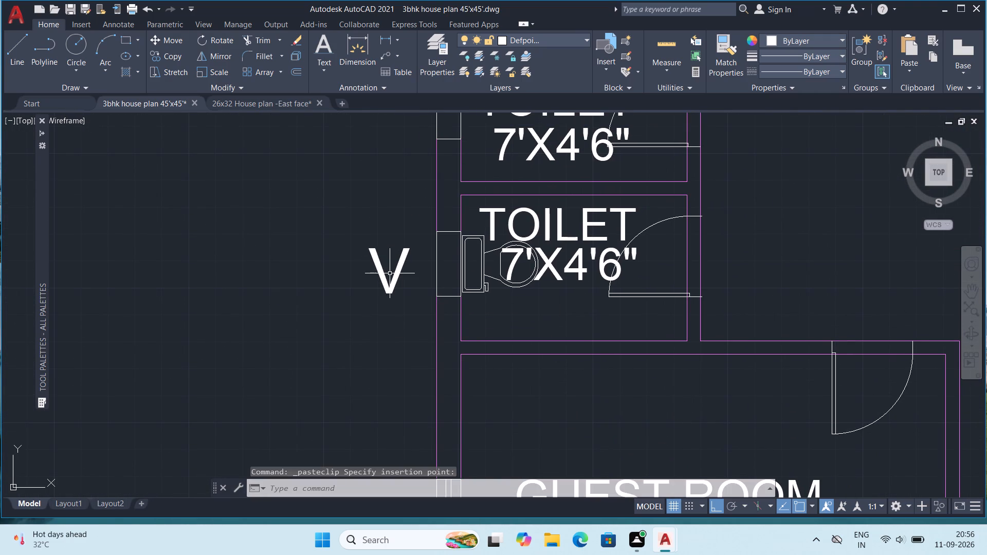
key(ctrl+v)
ctrl+middle_drag(376, 210, 379, 349)
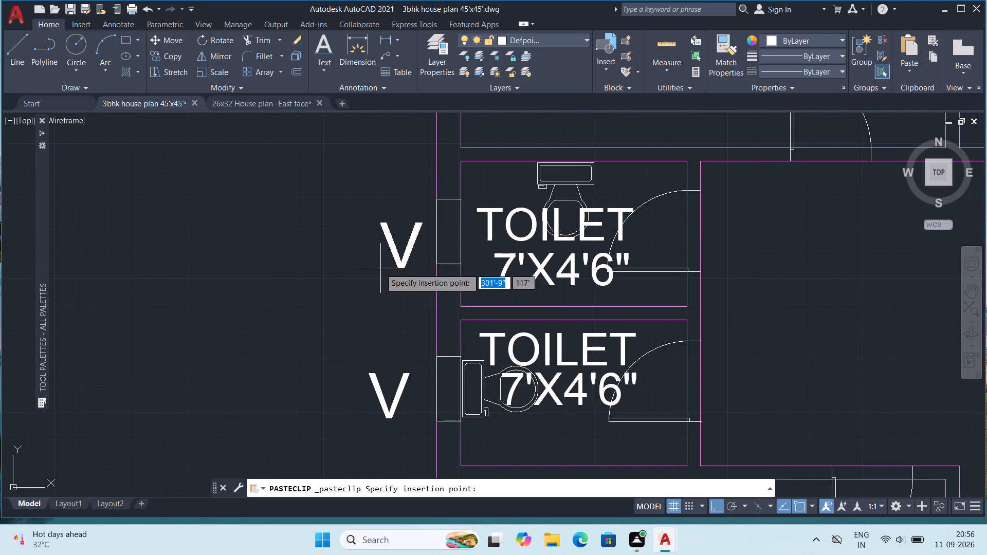
click(381, 265)
Move the V label of the lower toilet horizontally closer to its opening in the west wall.
middle_drag(404, 245, 446, 327)
scroll(446, 326, down, 3)
middle_drag(516, 389, 510, 346)
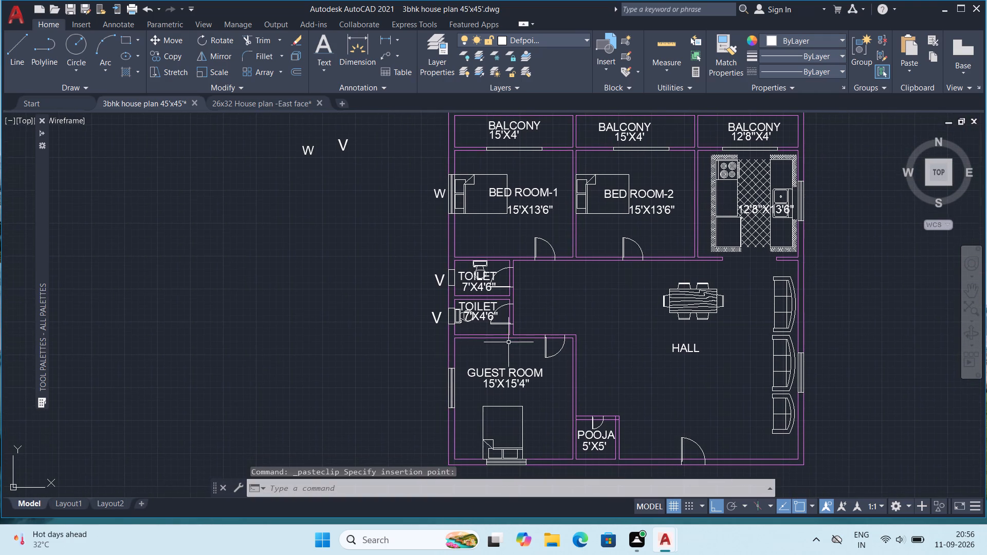
scroll(416, 317, up, 2)
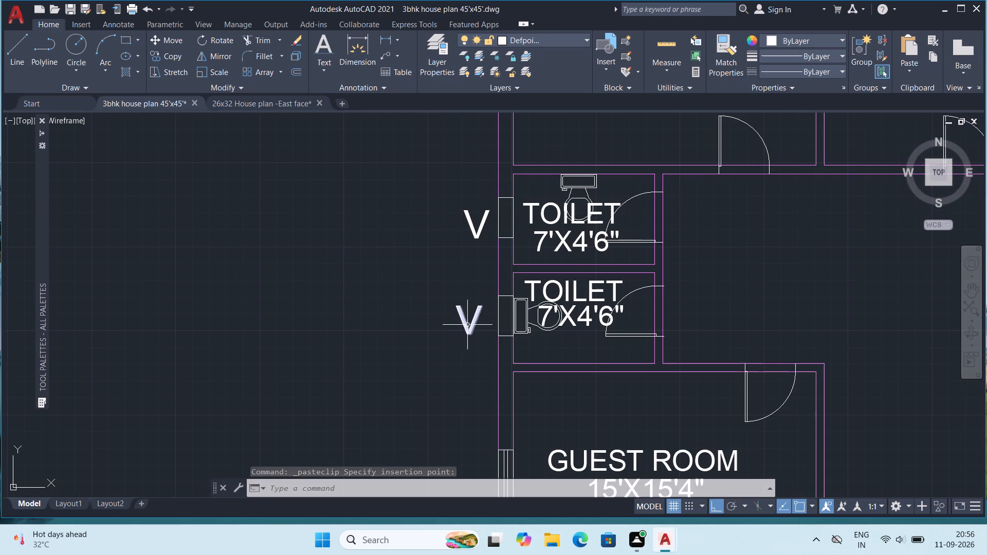
click(469, 323)
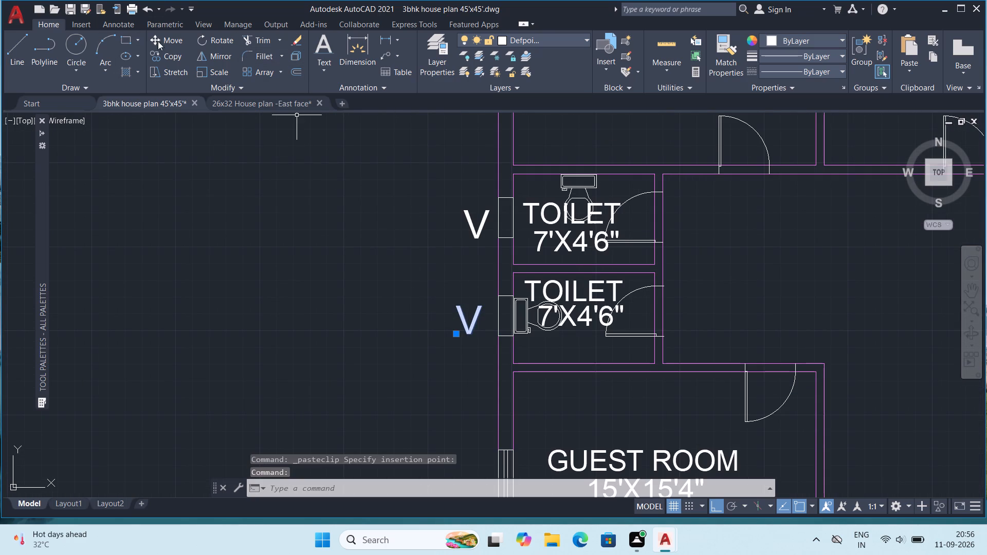
click(169, 39)
scroll(465, 329, up, 2)
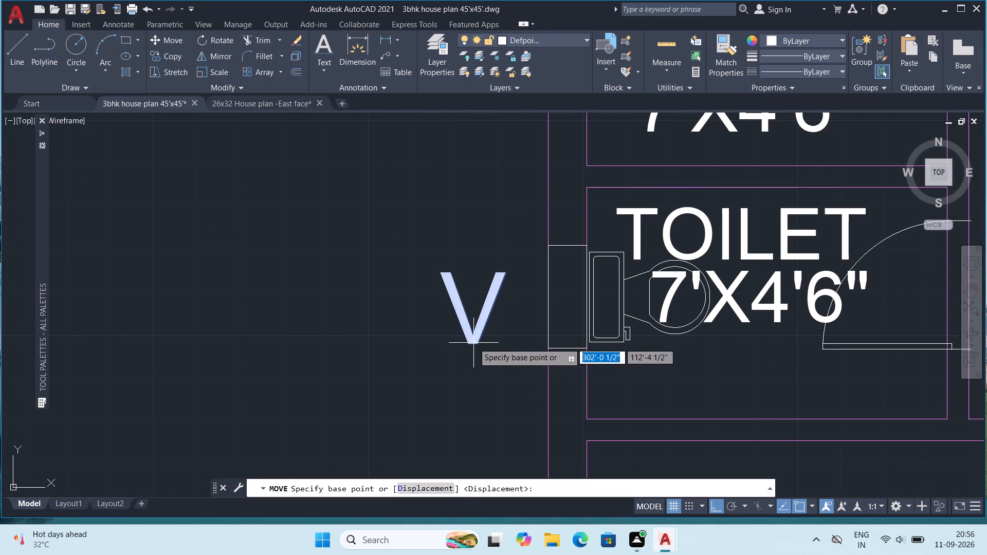
click(473, 341)
click(507, 343)
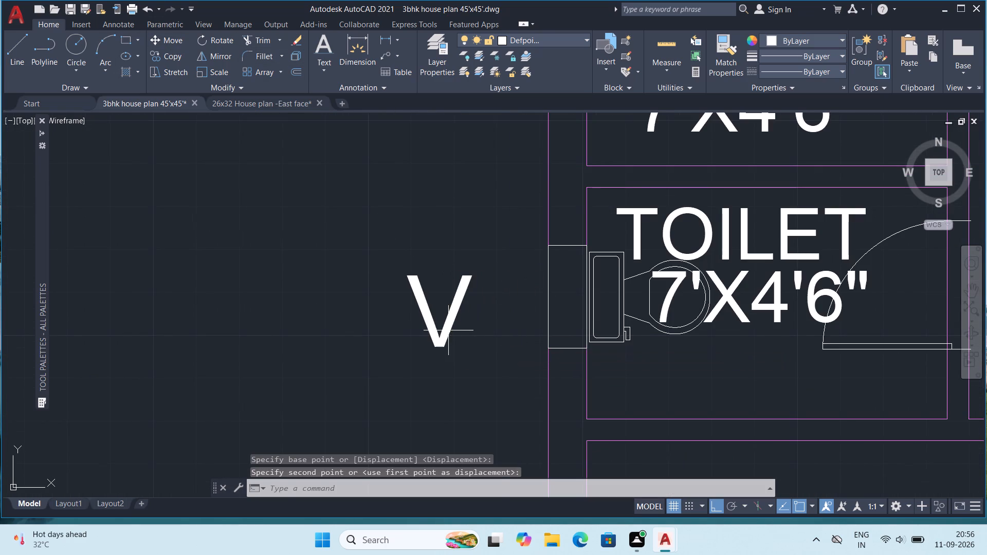
click(448, 328)
click(346, 318)
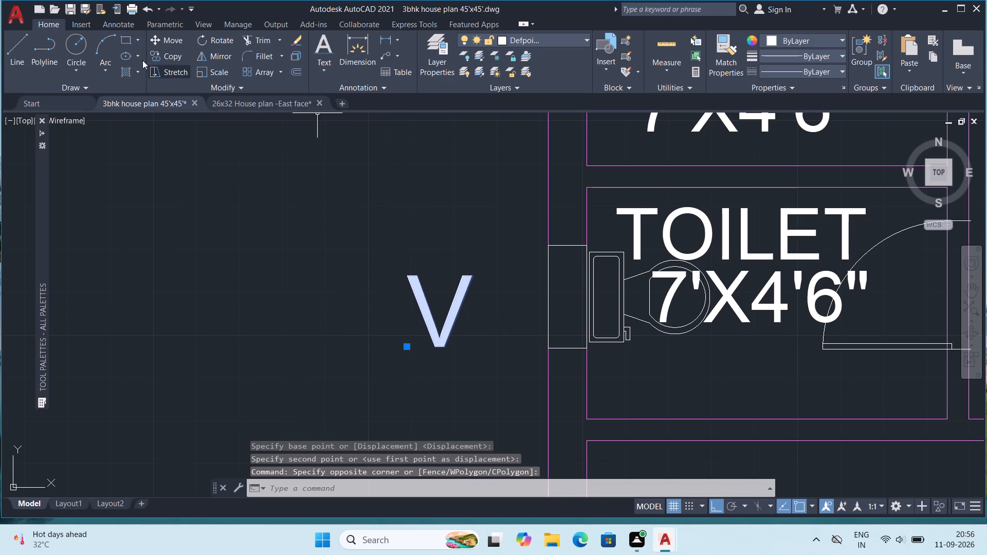
click(155, 35)
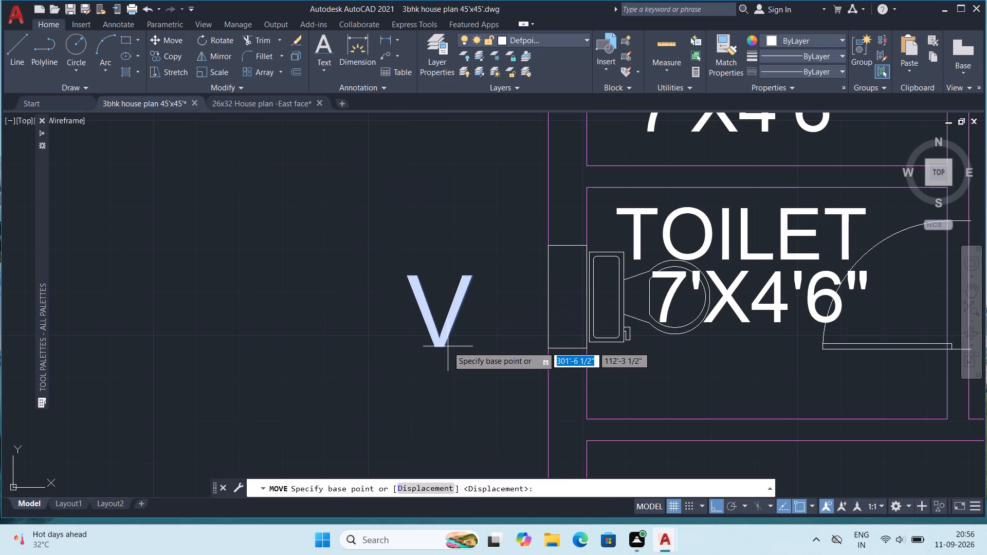
click(448, 345)
click(513, 331)
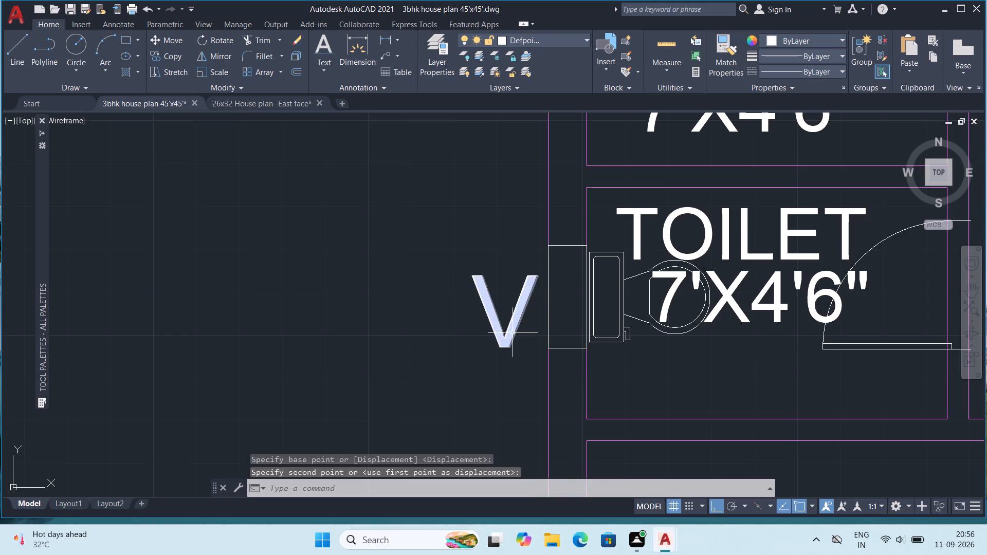
Move the V label of the upper toilet horizontally closer to its opening in the west wall.
scroll(515, 324, down, 2)
middle_drag(446, 217, 456, 253)
scroll(530, 248, up, 1)
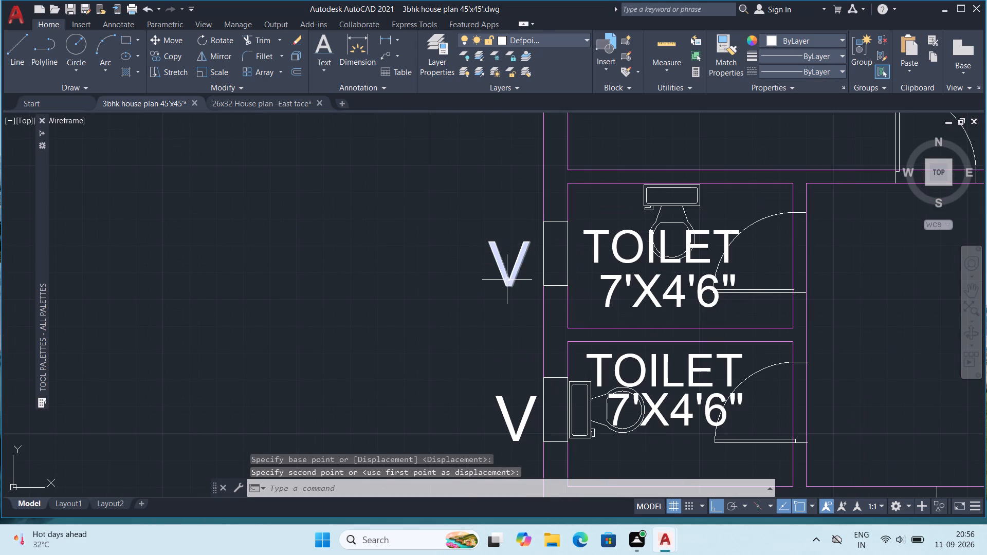
click(508, 276)
click(153, 41)
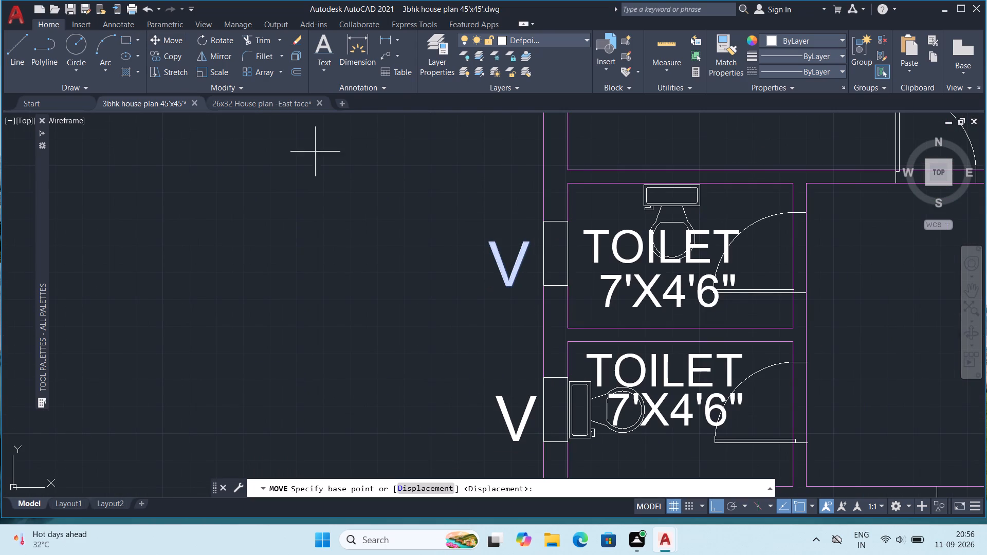
scroll(447, 206, up, 3)
middle_drag(584, 376, 508, 229)
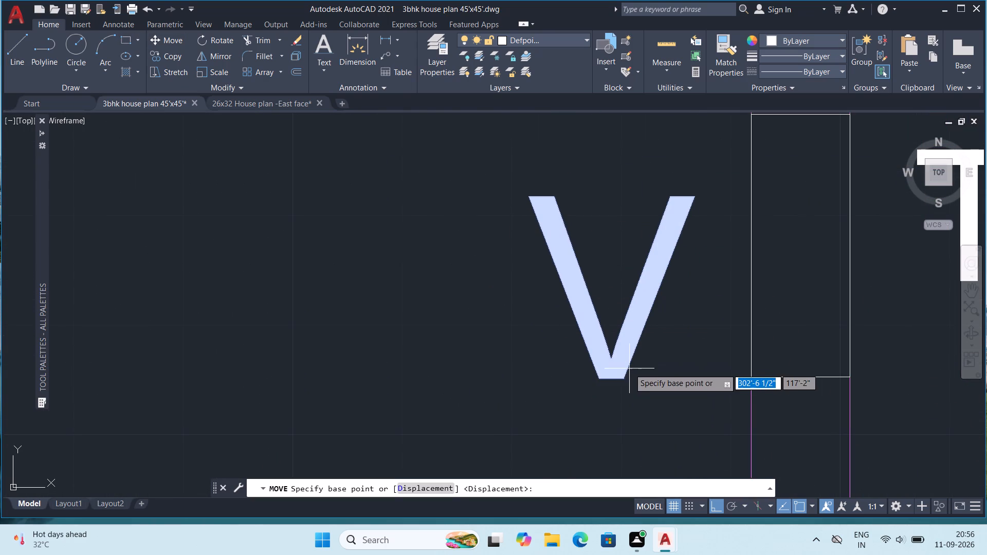
click(615, 377)
click(664, 371)
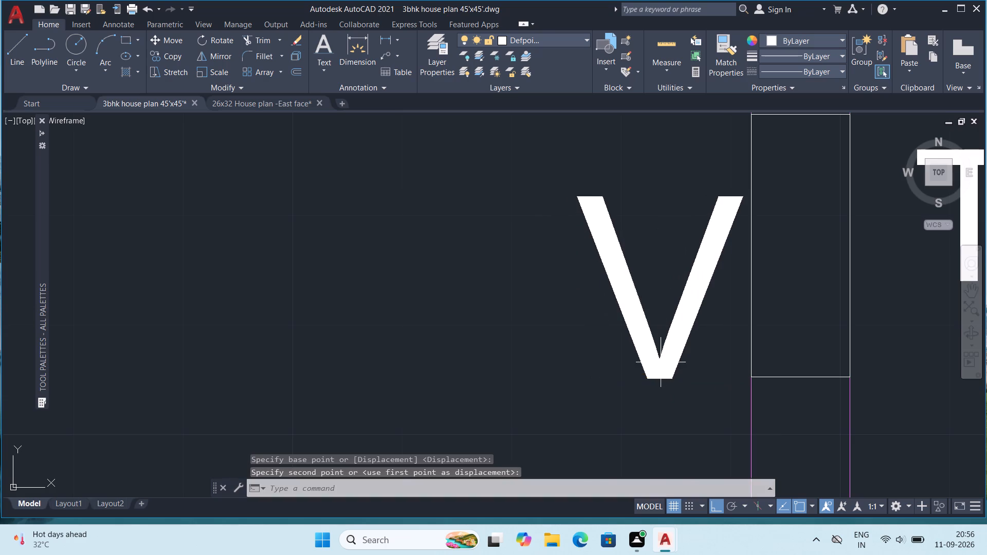
Copy the spare W label outside the plan and place it beside the guest room's west window.
scroll(668, 349, down, 2)
middle_drag(650, 288, 612, 317)
scroll(650, 288, down, 1)
scroll(510, 308, down, 2)
middle_drag(545, 306, 500, 261)
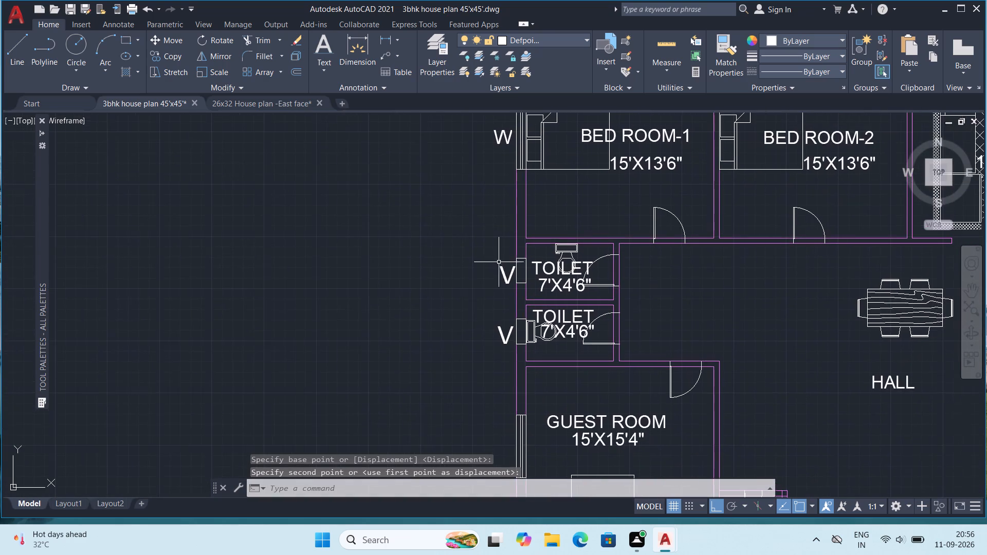
scroll(555, 357, down, 2)
middle_drag(634, 418, 560, 304)
middle_drag(376, 202, 377, 268)
scroll(365, 186, up, 1)
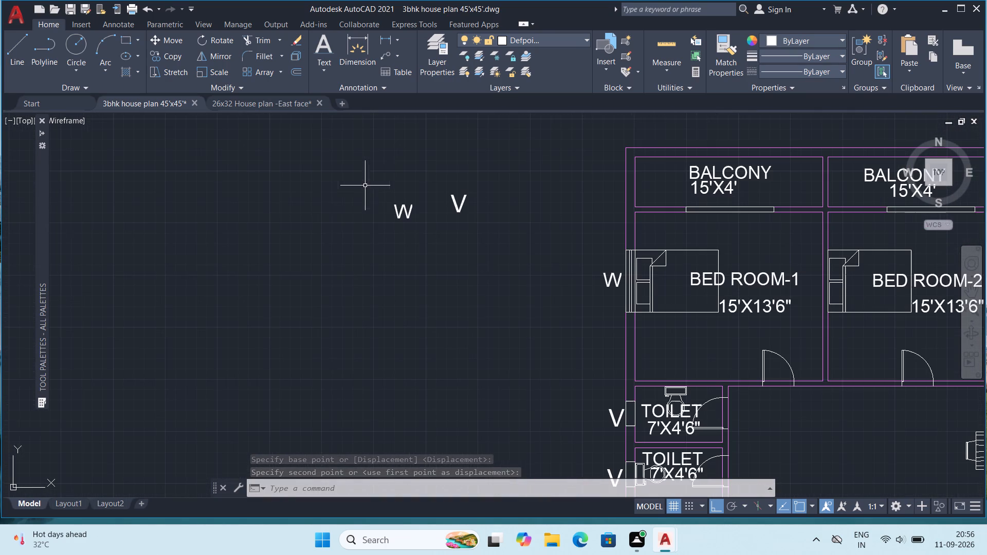
scroll(365, 186, up, 1)
click(404, 214)
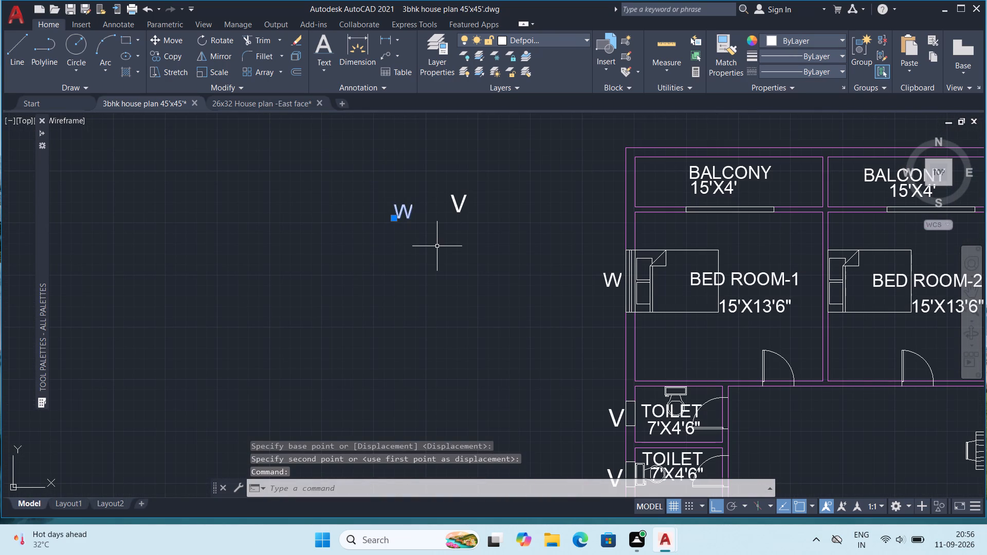
key(ctrl+c)
key(ctrl+v)
middle_drag(696, 422, 562, 147)
scroll(522, 244, up, 2)
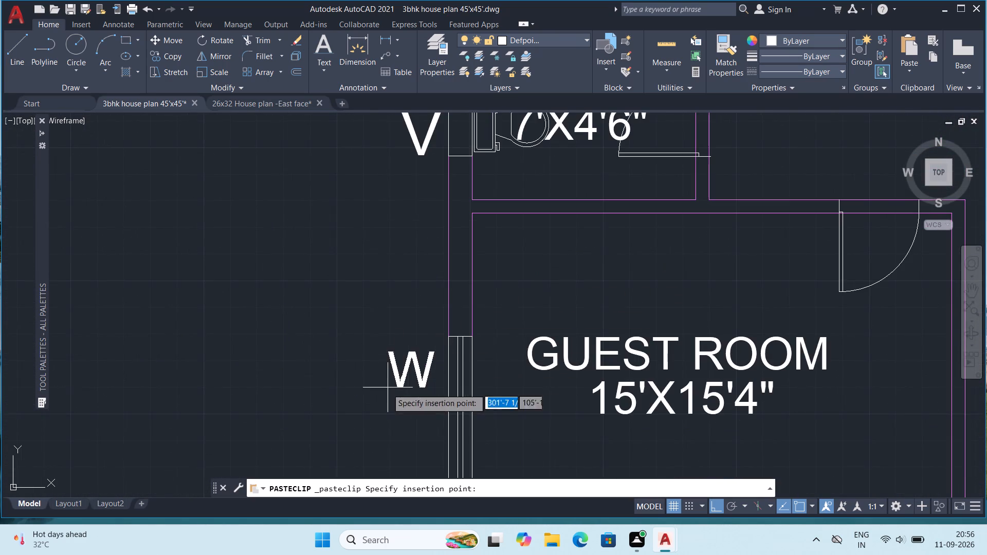
middle_drag(410, 425, 396, 266)
scroll(410, 425, up, 1)
click(377, 277)
Paste a W label just below the guest room's south window.
scroll(409, 262, down, 3)
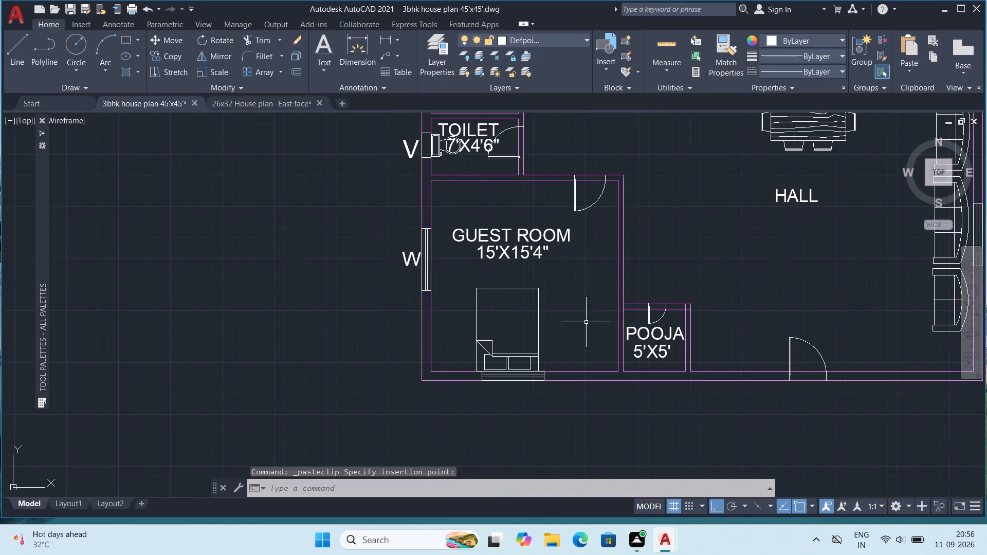
middle_drag(586, 319, 546, 225)
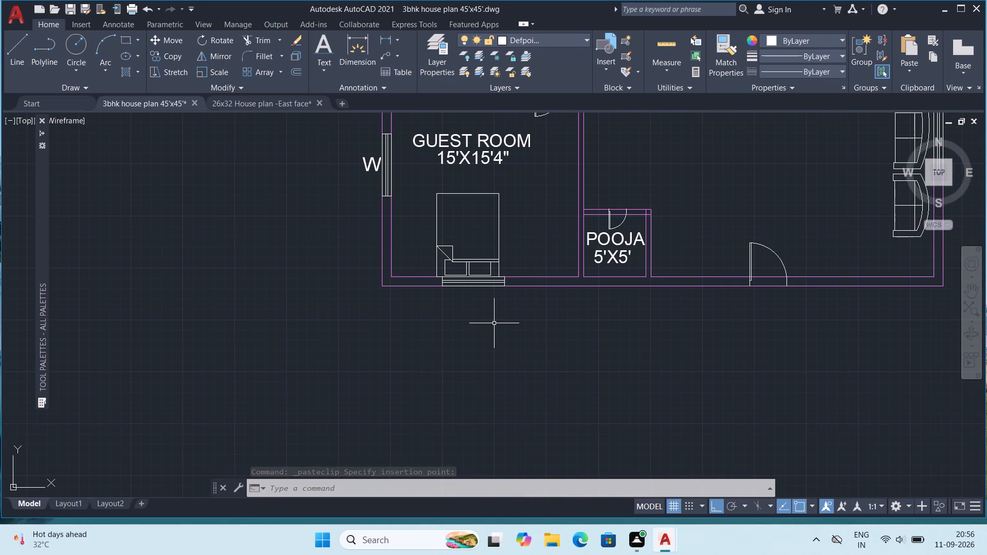
key(ctrl+v)
scroll(447, 345, up, 3)
middle_drag(496, 199, 505, 385)
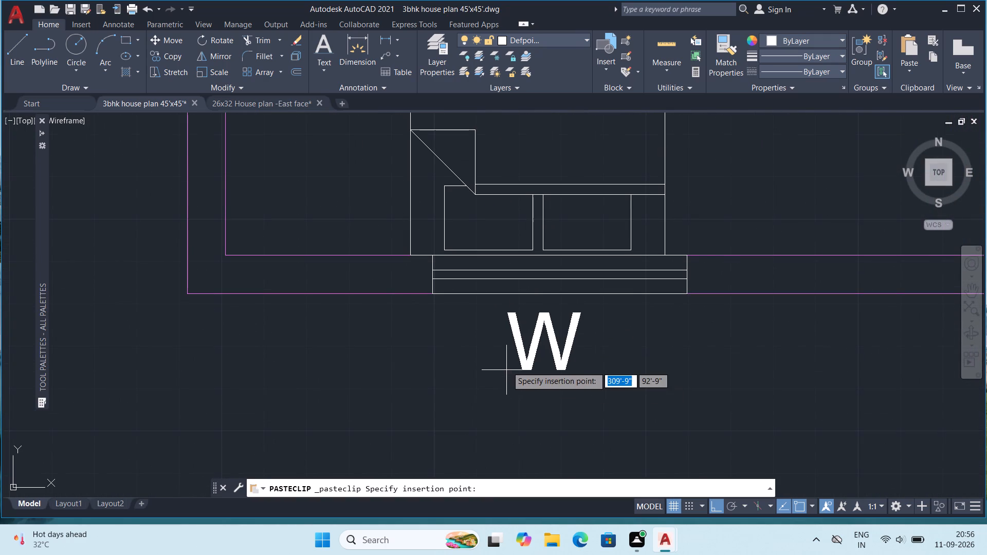
click(506, 363)
Paste a W label outside the hall's east window, beside the sofas.
scroll(592, 342, down, 3)
middle_drag(752, 348, 313, 363)
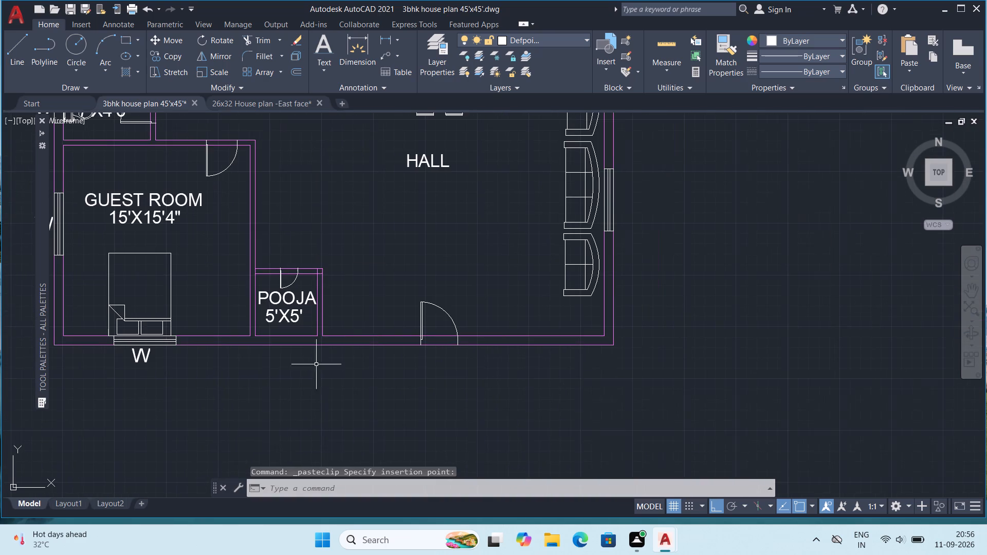
middle_drag(580, 359, 608, 398)
middle_drag(647, 268, 668, 328)
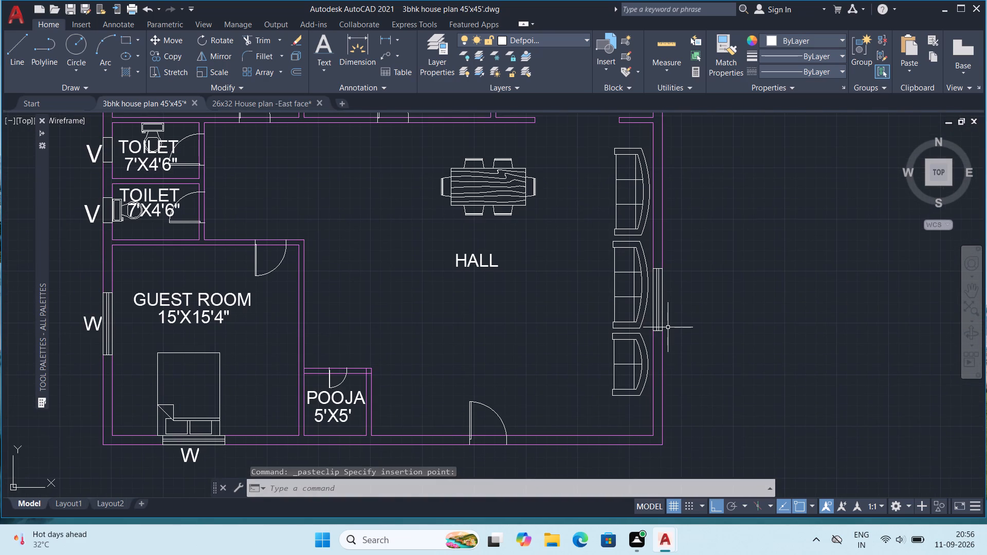
key(ctrl+v)
scroll(676, 317, up, 2)
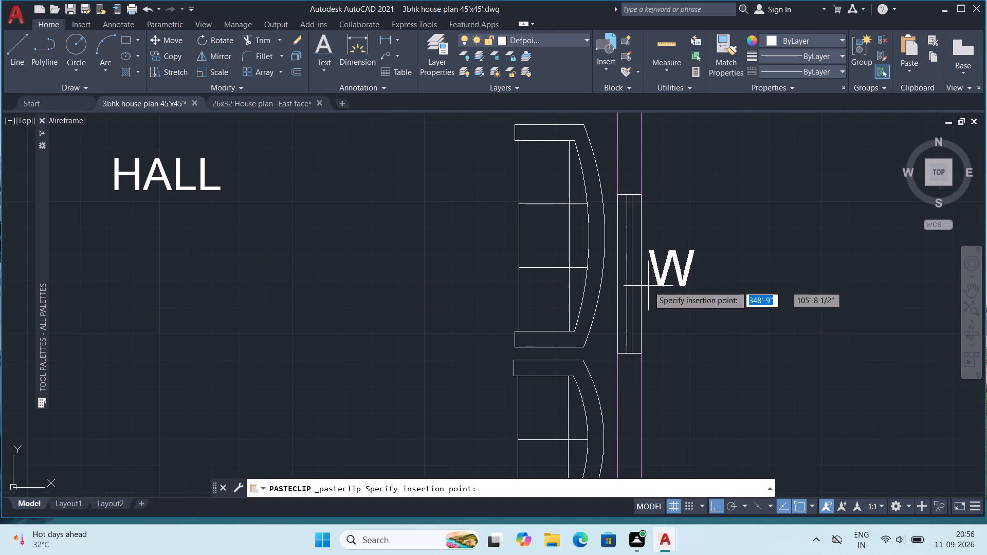
click(648, 284)
Paste a W label outside the kitchen's east window, next to the sink.
middle_drag(679, 263, 724, 427)
scroll(722, 420, down, 2)
middle_drag(761, 283, 791, 403)
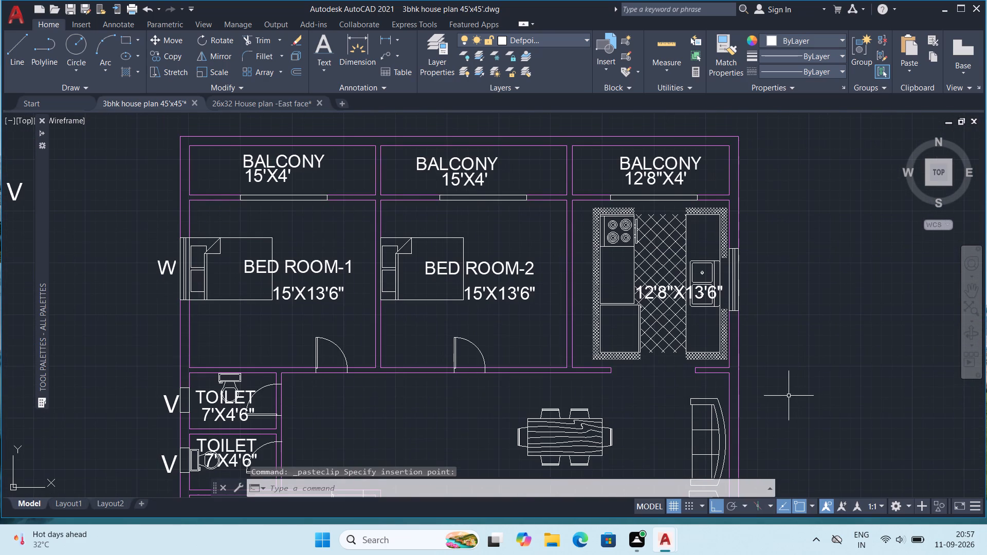
key(ctrl+v)
middle_drag(763, 251, 763, 285)
scroll(755, 320, up, 3)
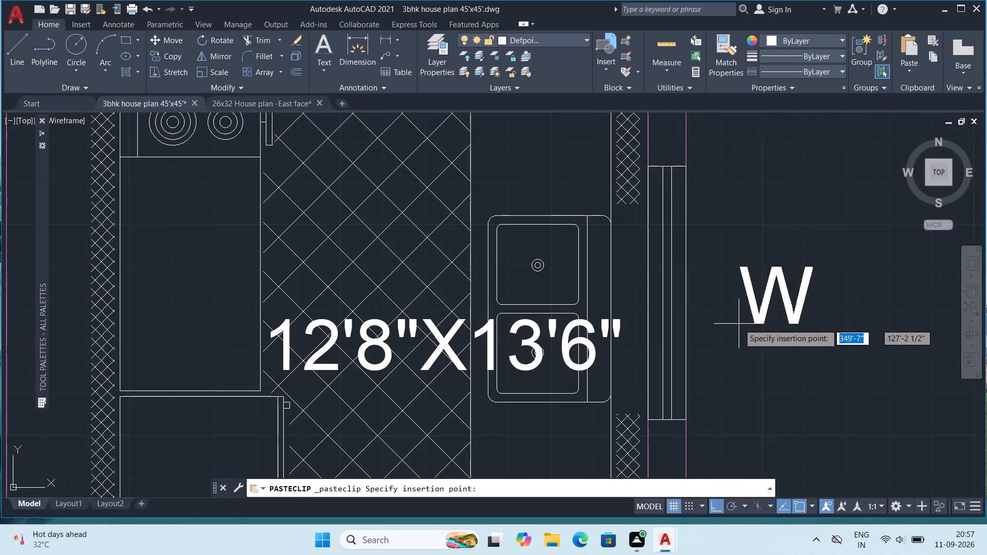
click(704, 318)
Change the text of the spare W label outside the plan, beside the spare V, to SL D.
scroll(701, 301, down, 2)
middle_drag(617, 234, 651, 357)
scroll(589, 319, down, 1)
middle_drag(416, 355, 614, 236)
middle_drag(340, 346, 359, 356)
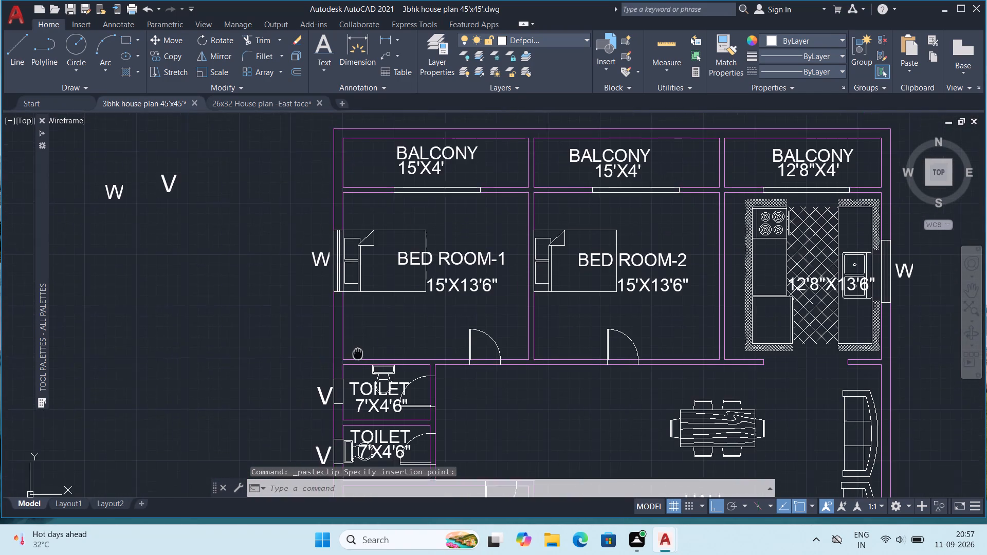
middle_drag(359, 356, 365, 364)
middle_drag(333, 286, 392, 322)
scroll(264, 252, up, 2)
middle_drag(150, 278, 382, 337)
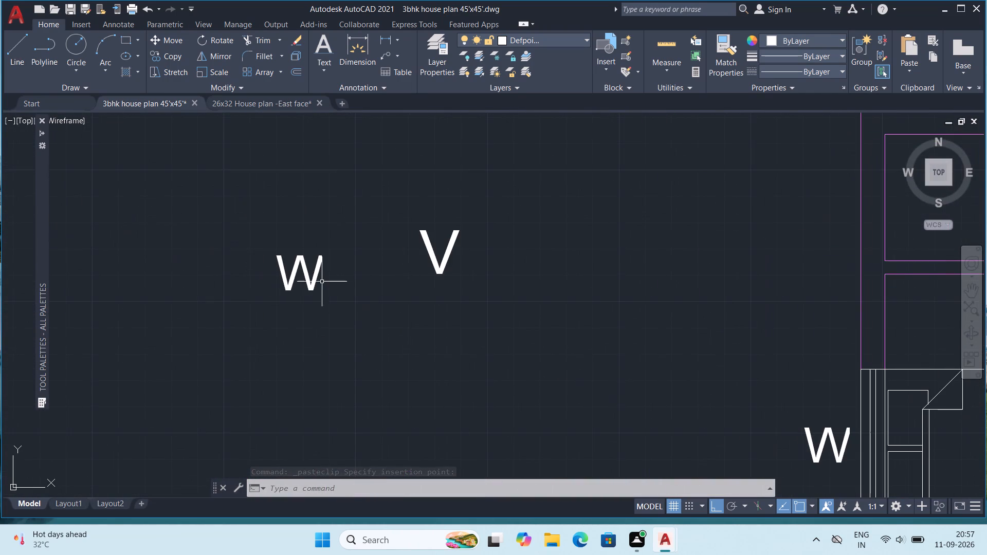
click(319, 272)
double_click(316, 269)
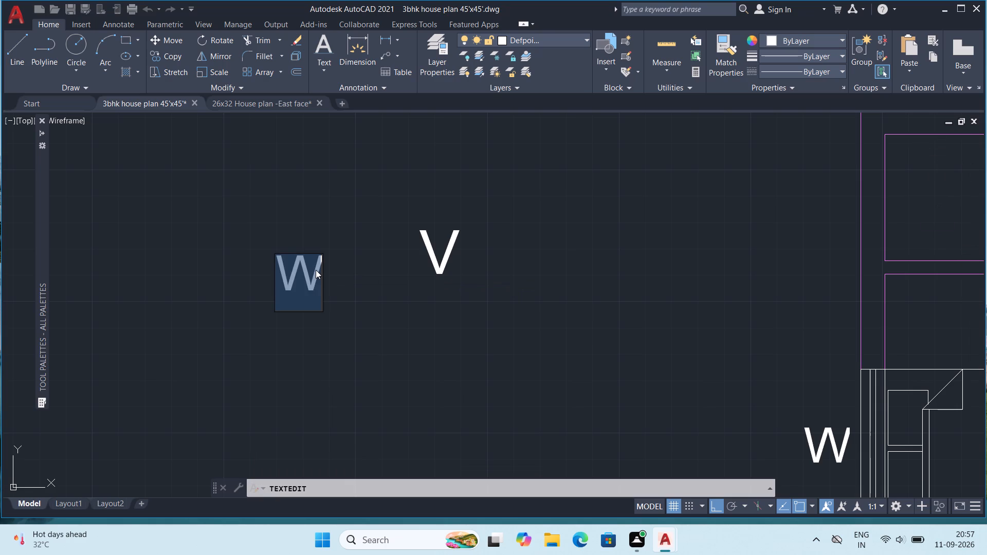
text(SL)
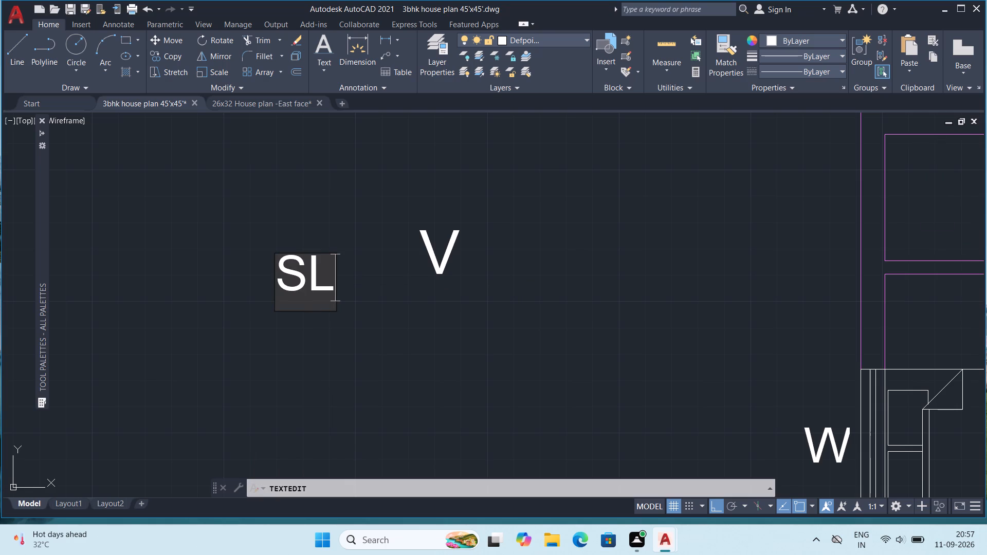
key(space)
text(D)
key(Return)
key(Escape)
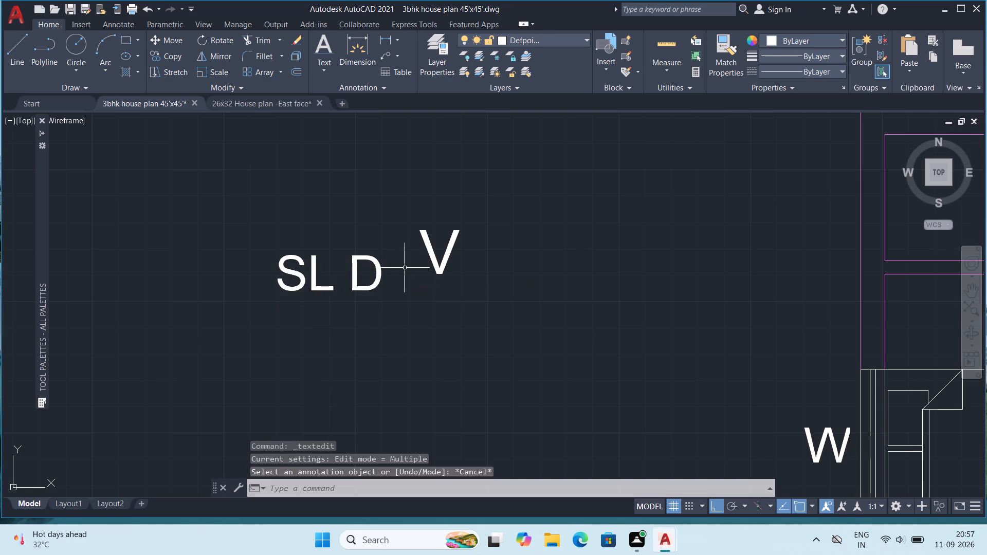
key(Escape)
Copy the spare SL D label and place it just below the opening between bedroom 1 and its balcony.
click(376, 263)
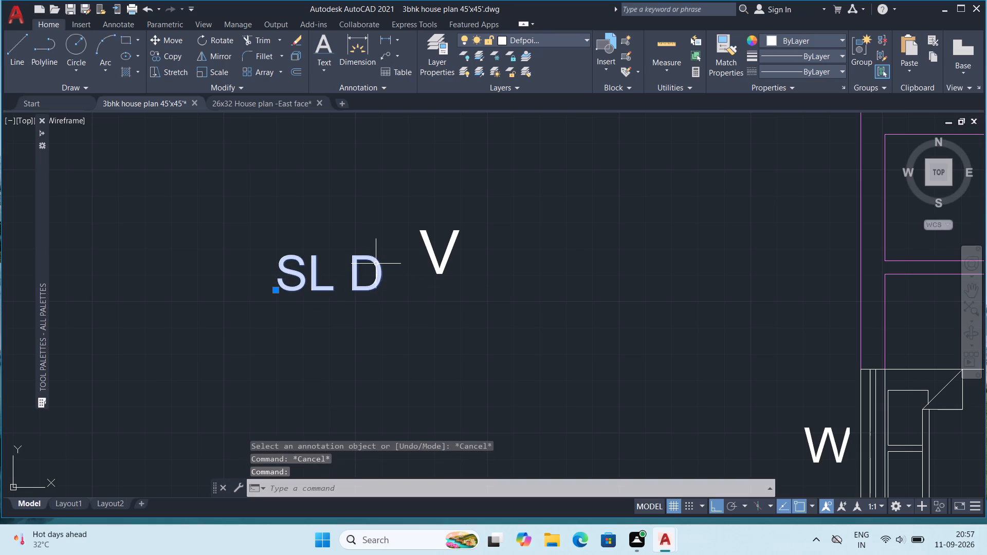
key(ctrl+c)
key(ctrl+v)
middle_drag(617, 271, 196, 318)
scroll(171, 310, down, 2)
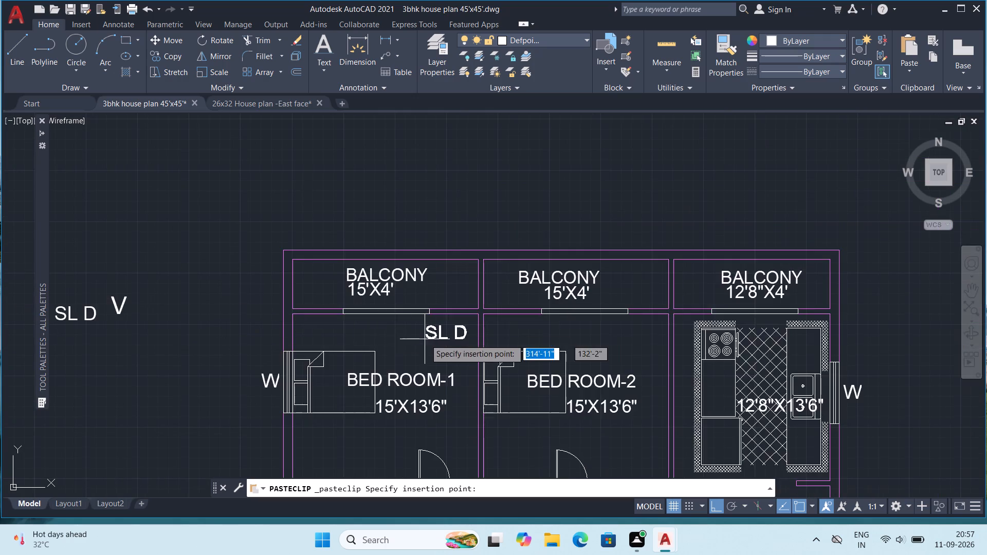
scroll(427, 339, up, 2)
middle_drag(321, 323, 319, 331)
click(271, 324)
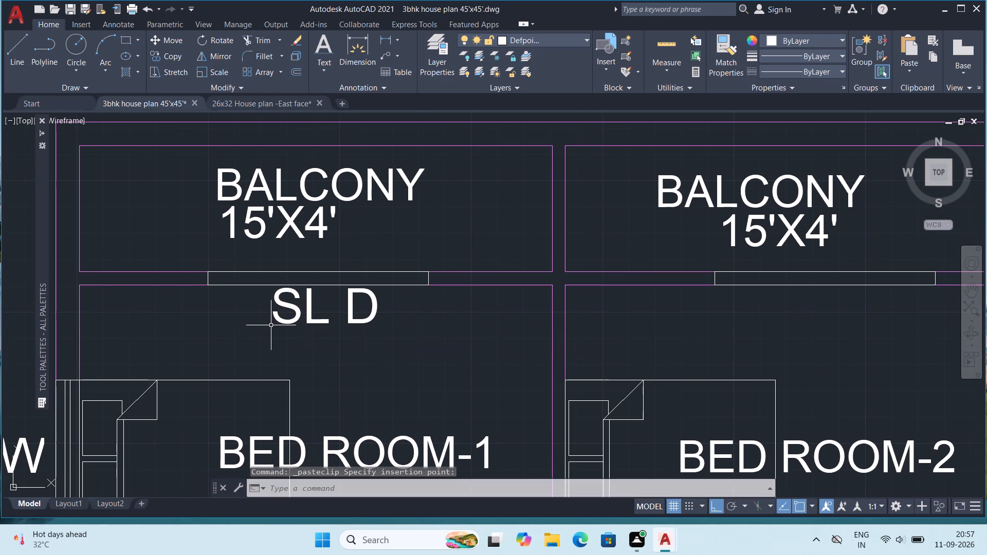
Paste SL D labels just below the balcony openings of bedroom 2 and the kitchen.
key(ctrl+v)
click(764, 322)
middle_drag(818, 323, 152, 349)
key(ctrl+v)
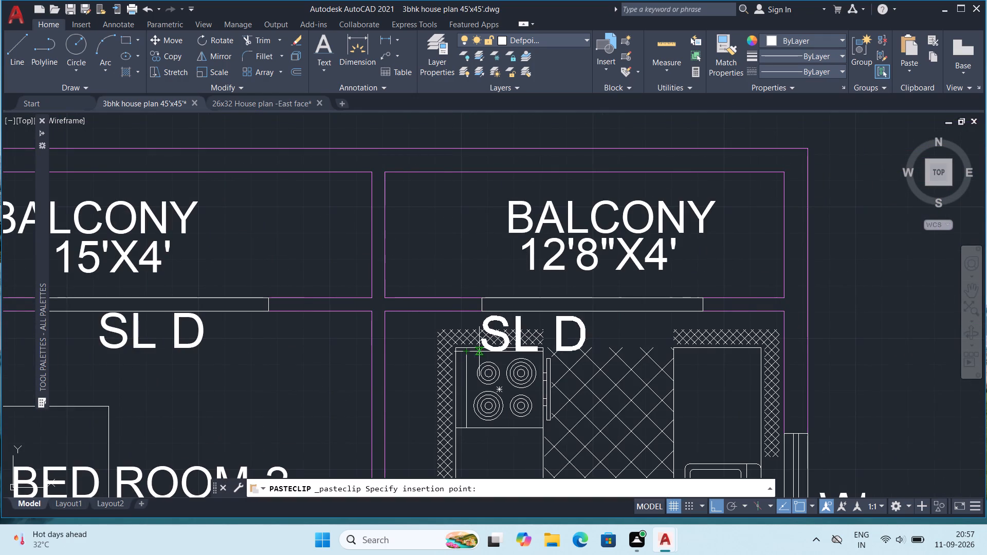
click(555, 348)
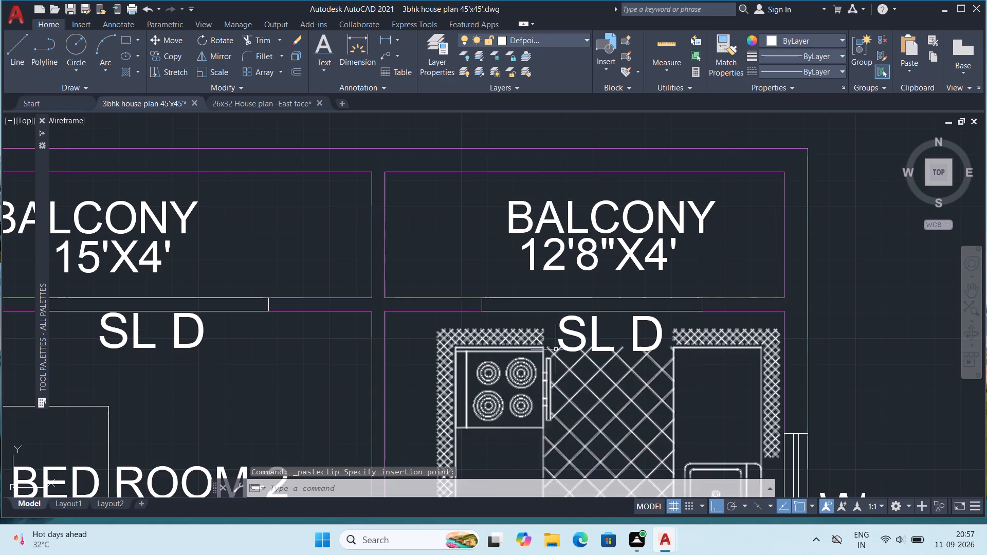
Delete the spare SL D and V labels lying outside the plan, west of bedroom 1.
scroll(556, 349, down, 2)
middle_drag(174, 293, 484, 206)
click(126, 192)
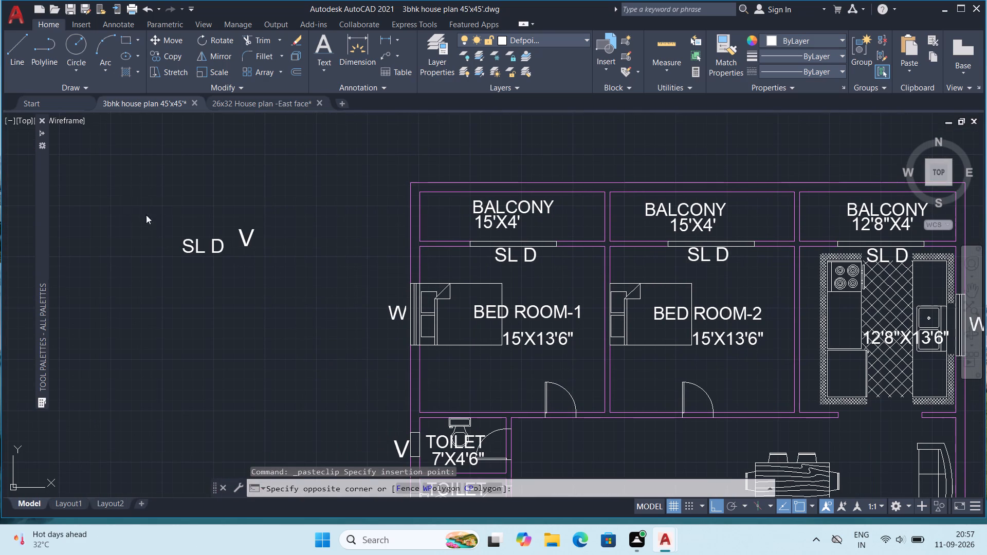
click(289, 276)
key(Delete)
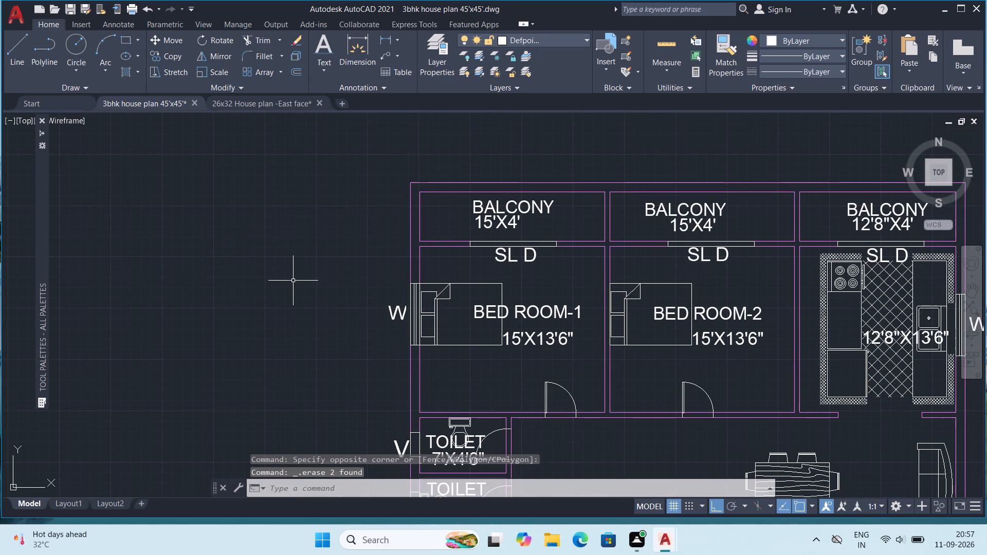
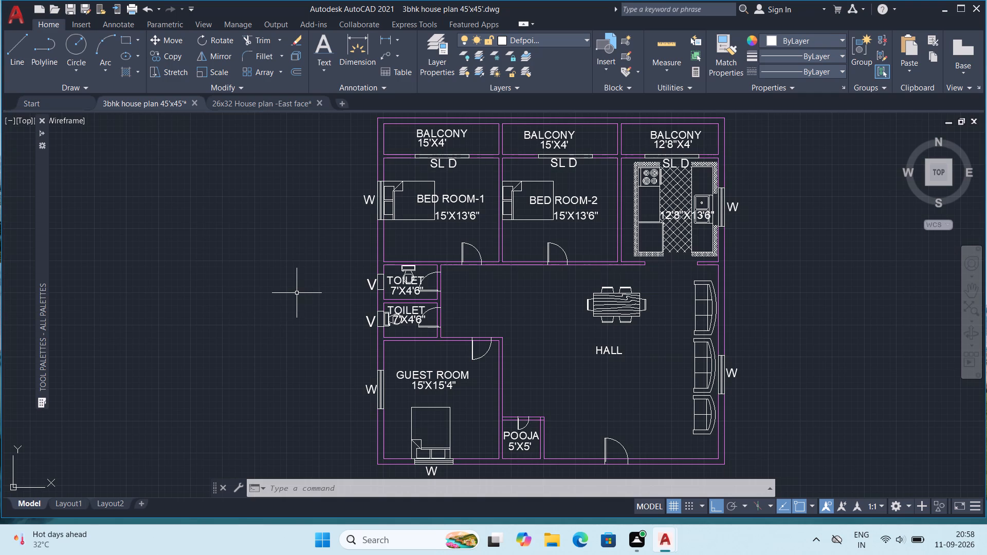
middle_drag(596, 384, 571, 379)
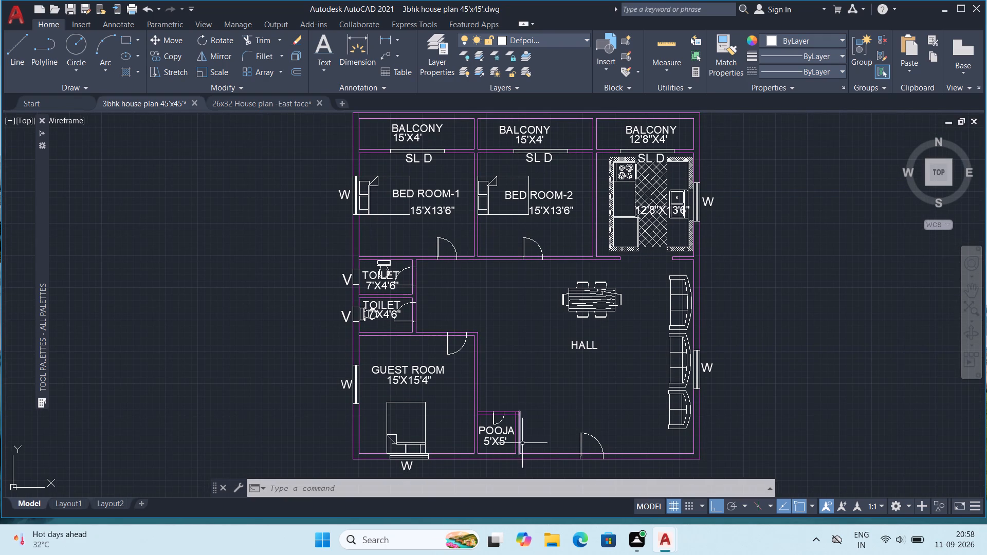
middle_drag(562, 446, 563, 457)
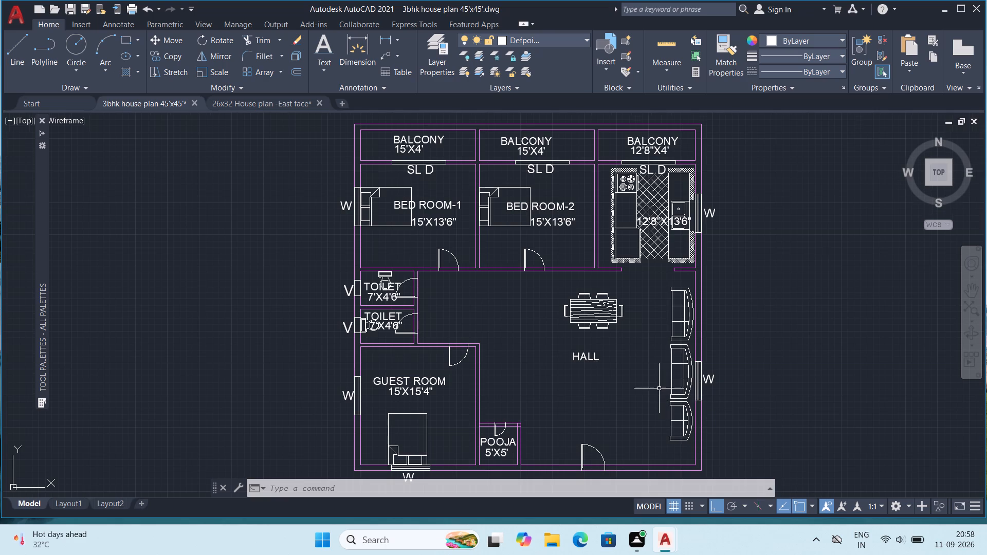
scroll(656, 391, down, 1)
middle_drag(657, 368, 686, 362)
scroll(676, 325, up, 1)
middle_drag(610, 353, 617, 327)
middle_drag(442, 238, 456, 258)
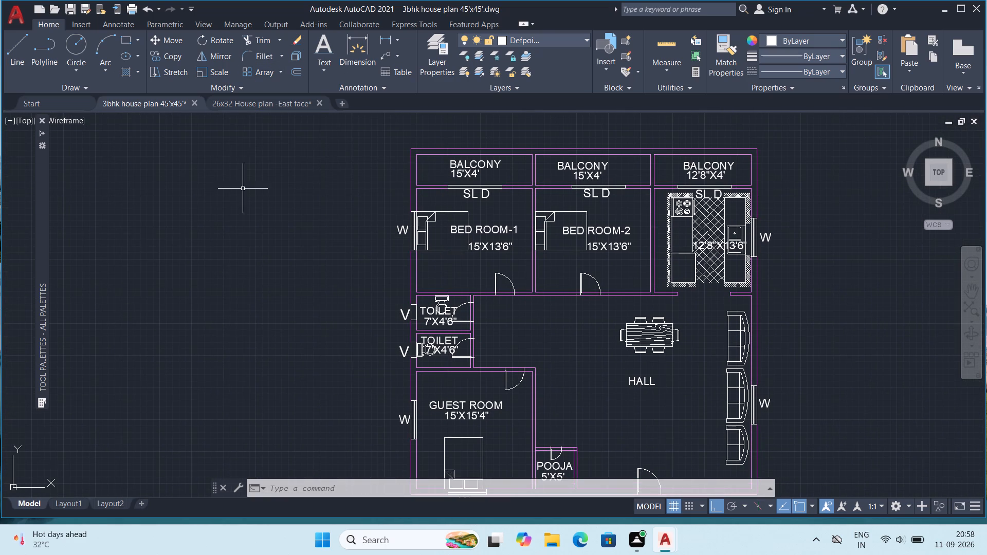
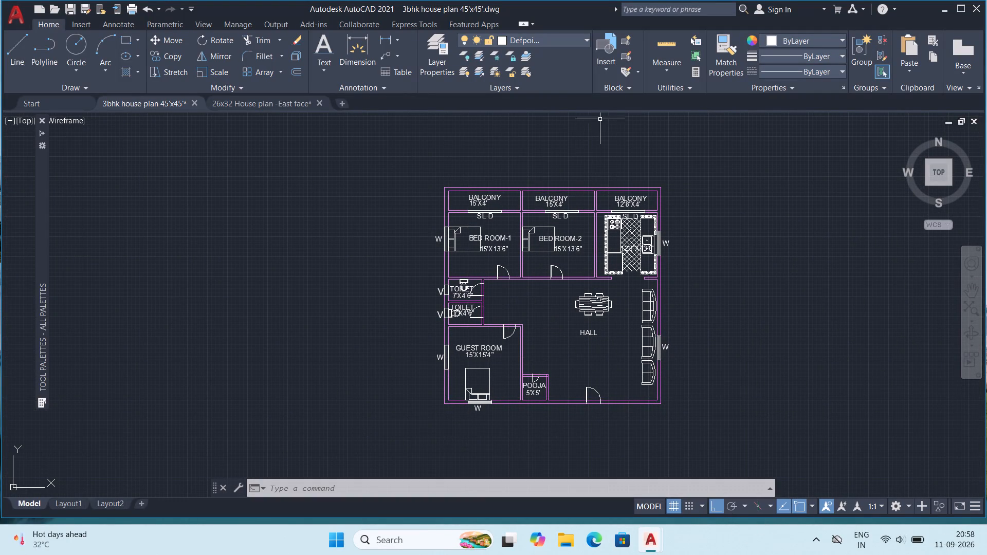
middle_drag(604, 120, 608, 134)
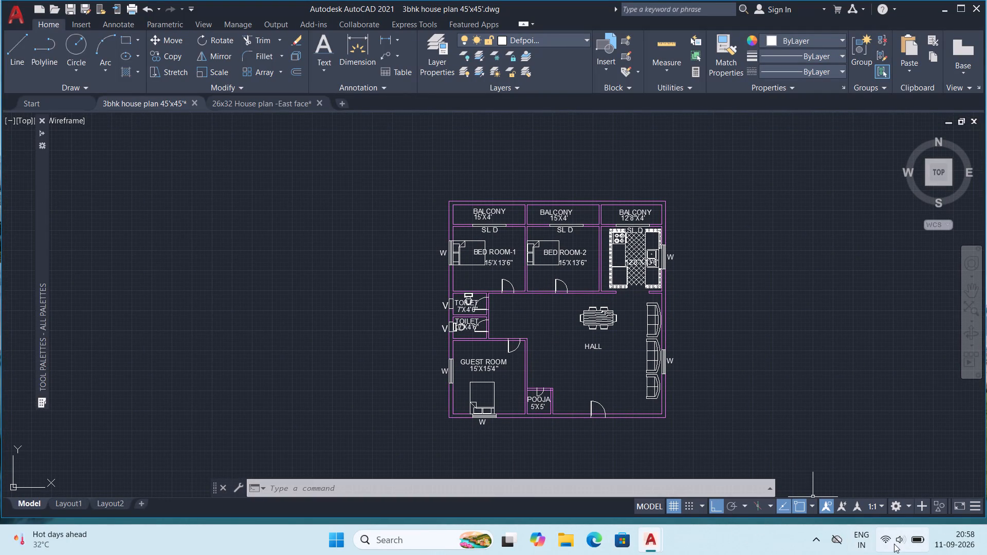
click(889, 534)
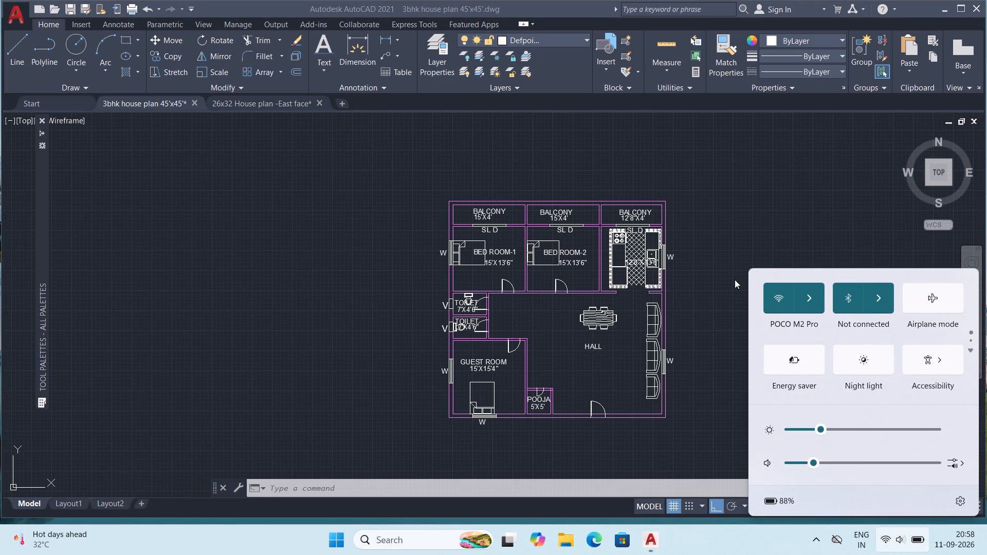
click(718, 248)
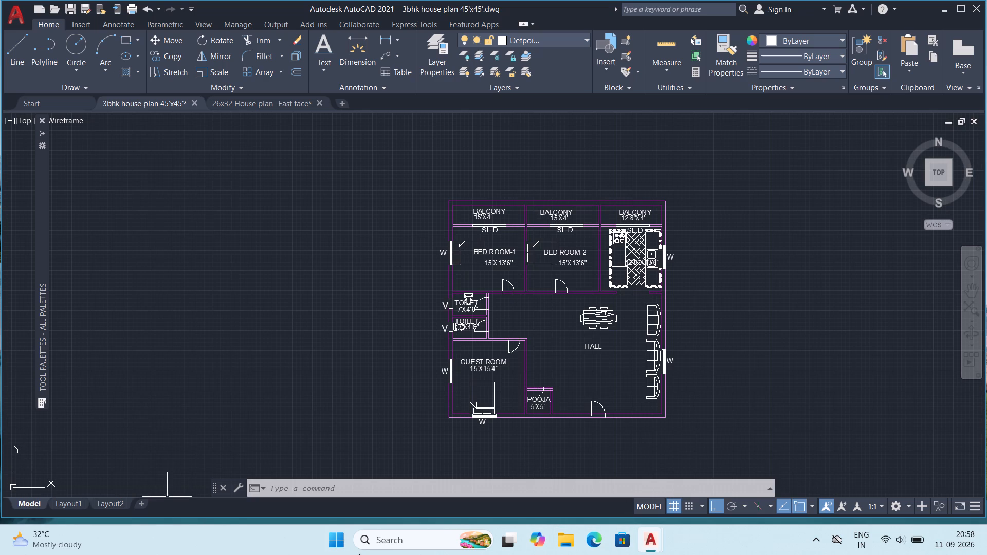
Minimise the drawing window and launch the Fuji application from the desktop.
click(943, 7)
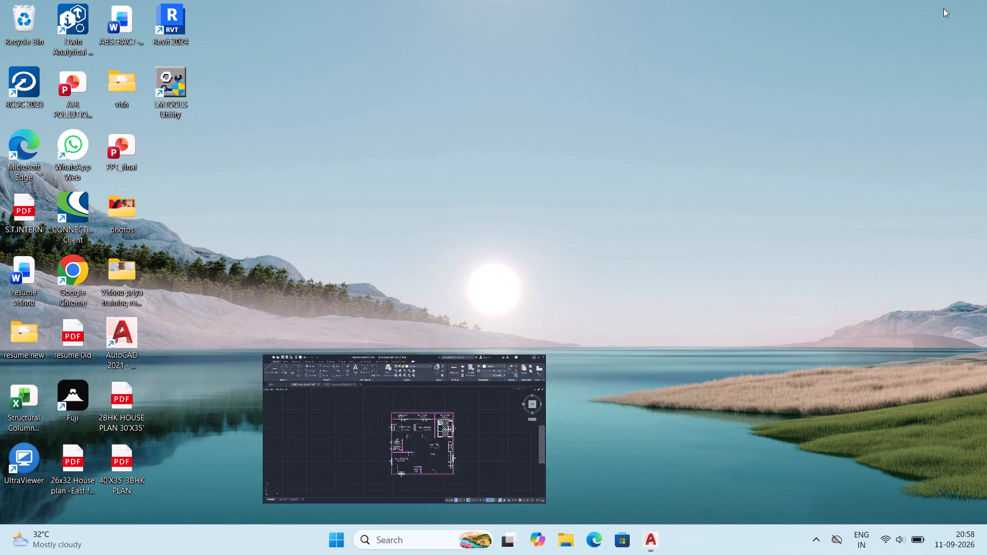
click(81, 390)
double_click(81, 390)
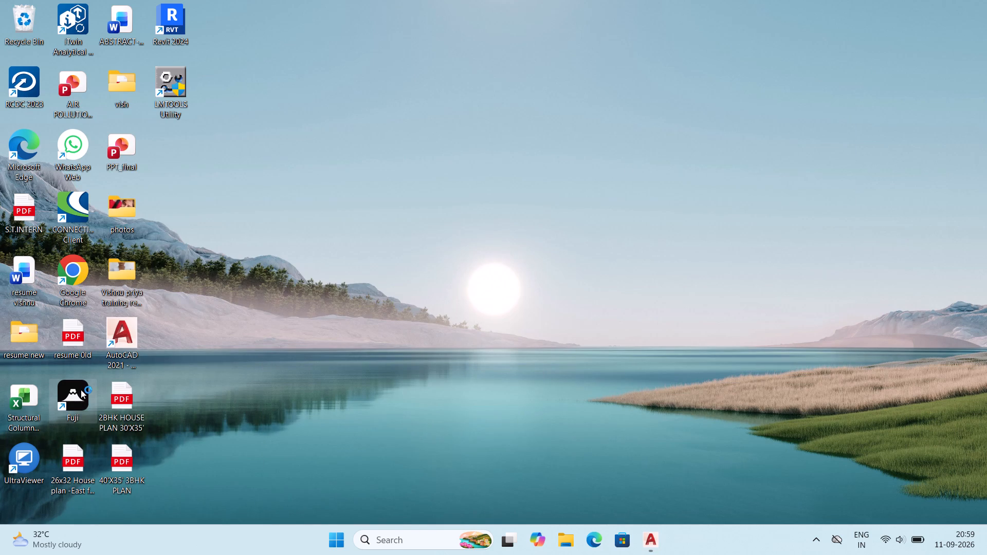
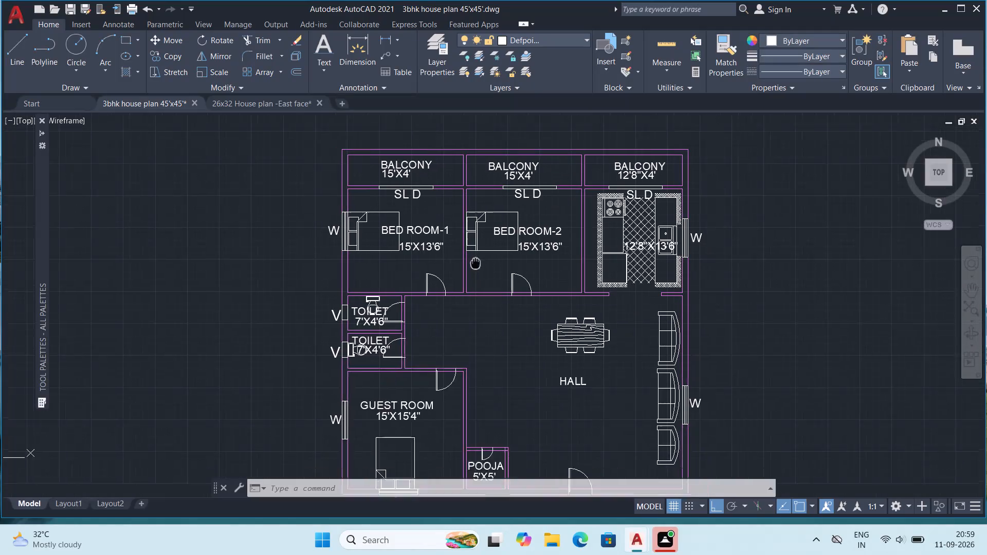
Check the 3bhk task's recording status in Fuji and return to the 3bhk house plan drawing.
click(663, 540)
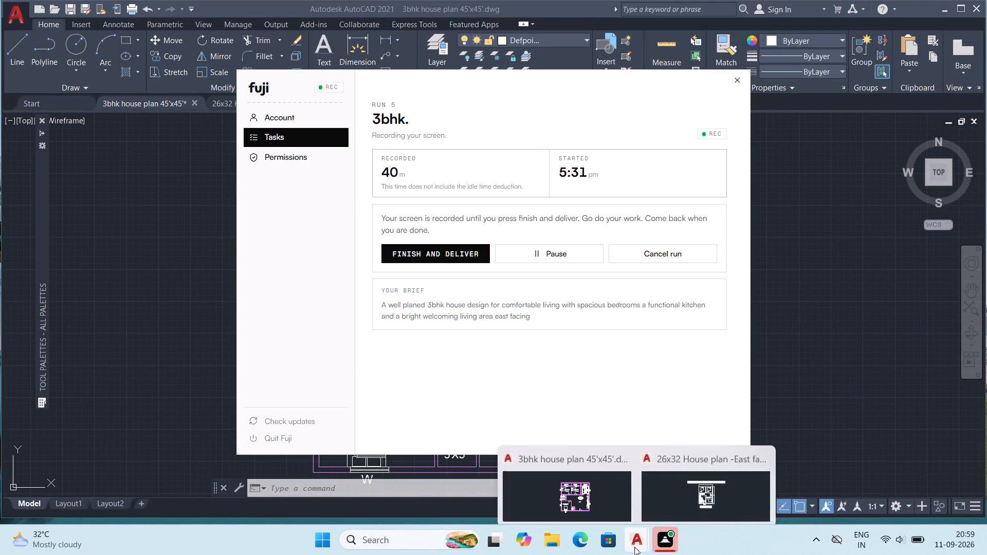
click(584, 491)
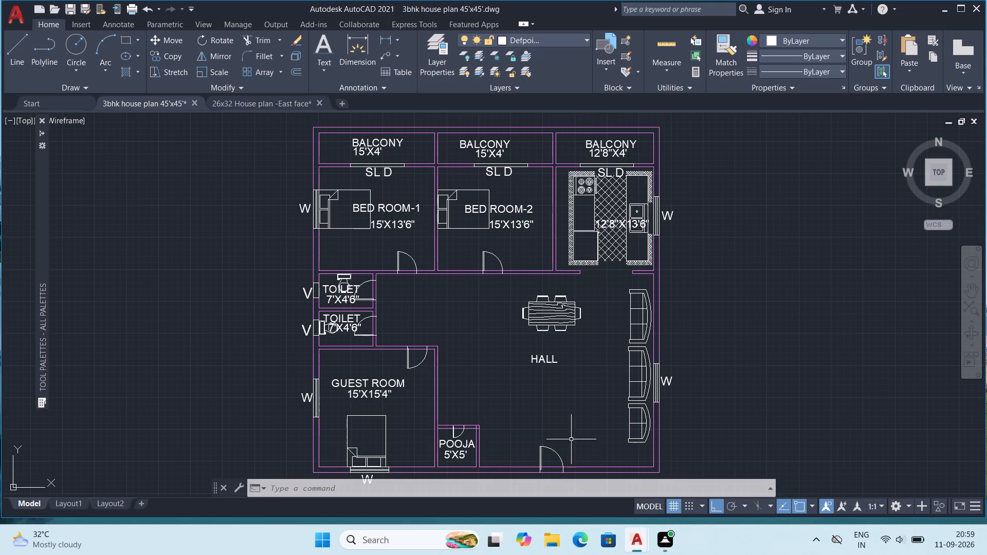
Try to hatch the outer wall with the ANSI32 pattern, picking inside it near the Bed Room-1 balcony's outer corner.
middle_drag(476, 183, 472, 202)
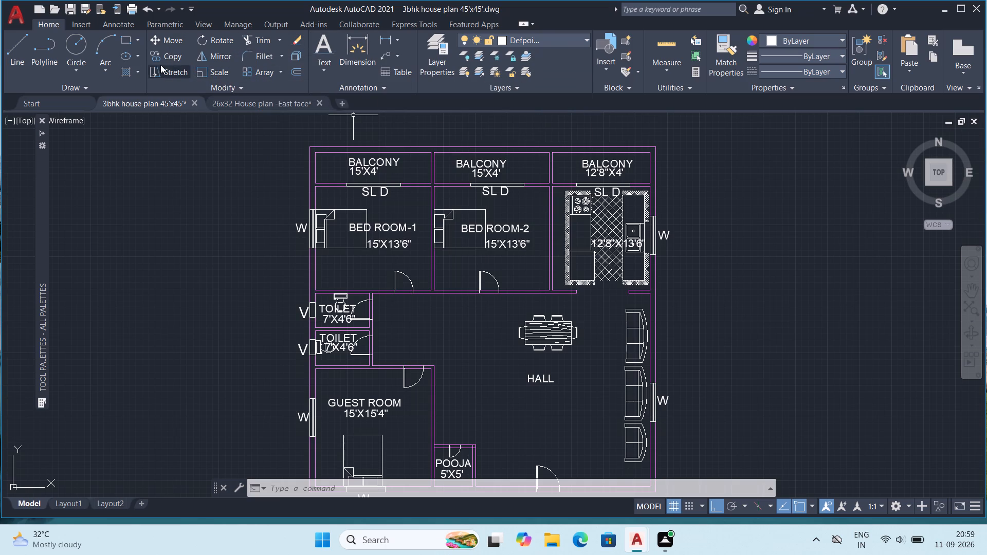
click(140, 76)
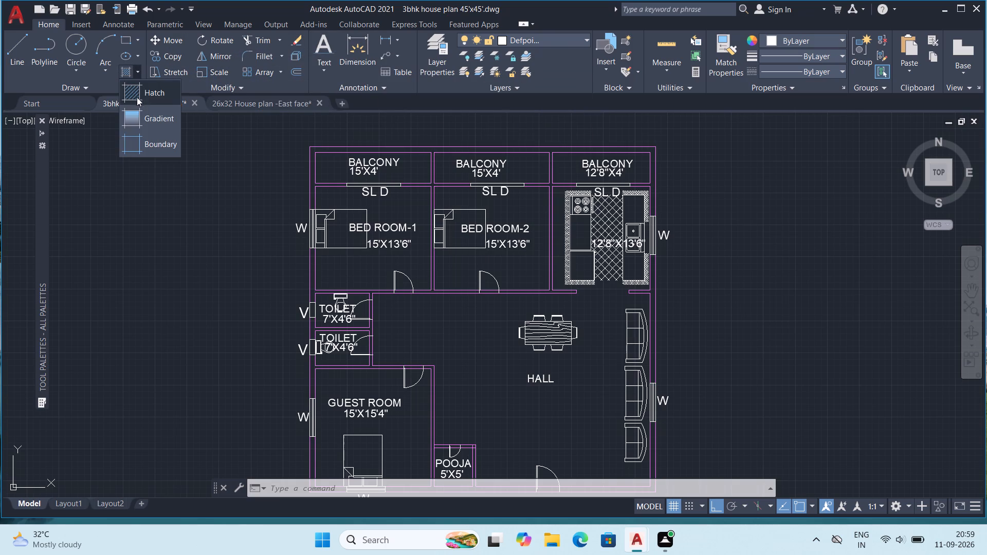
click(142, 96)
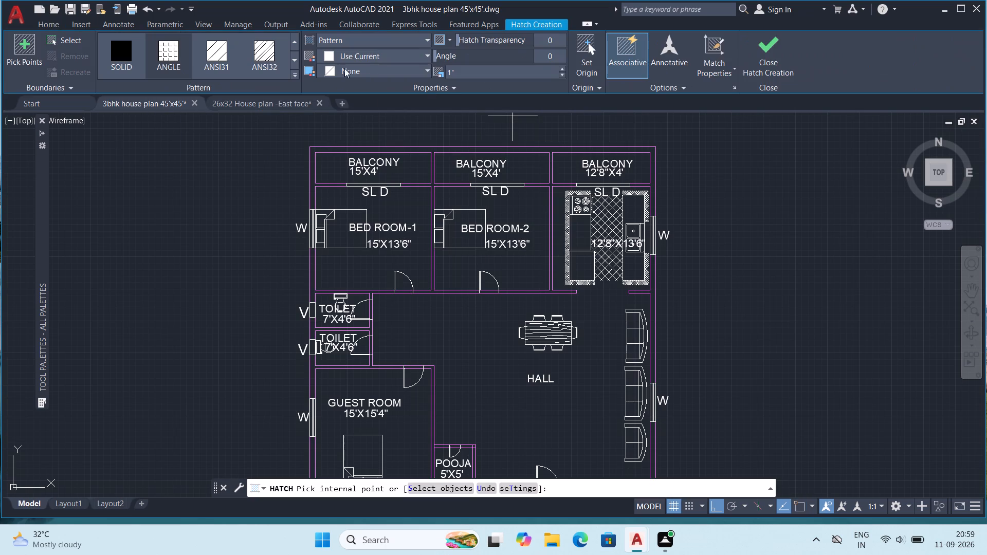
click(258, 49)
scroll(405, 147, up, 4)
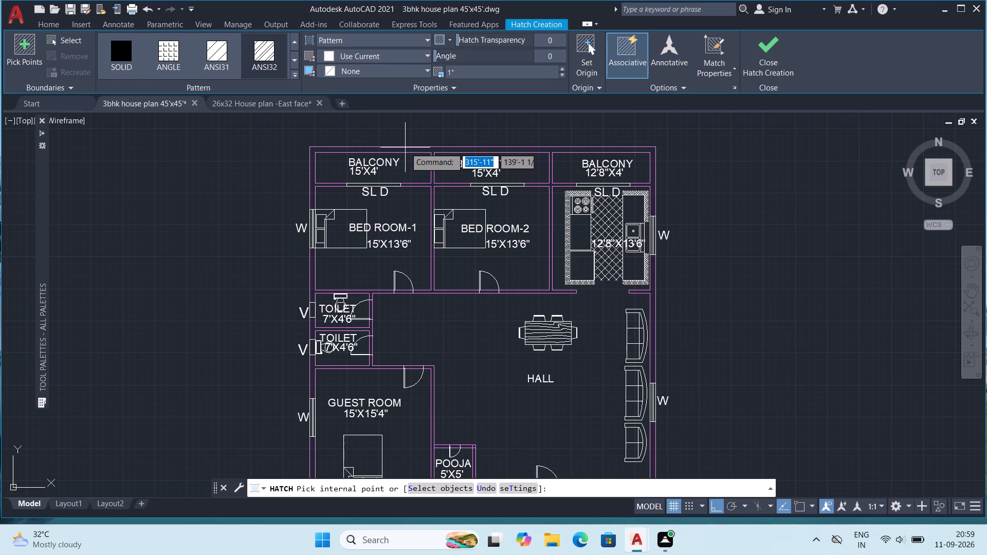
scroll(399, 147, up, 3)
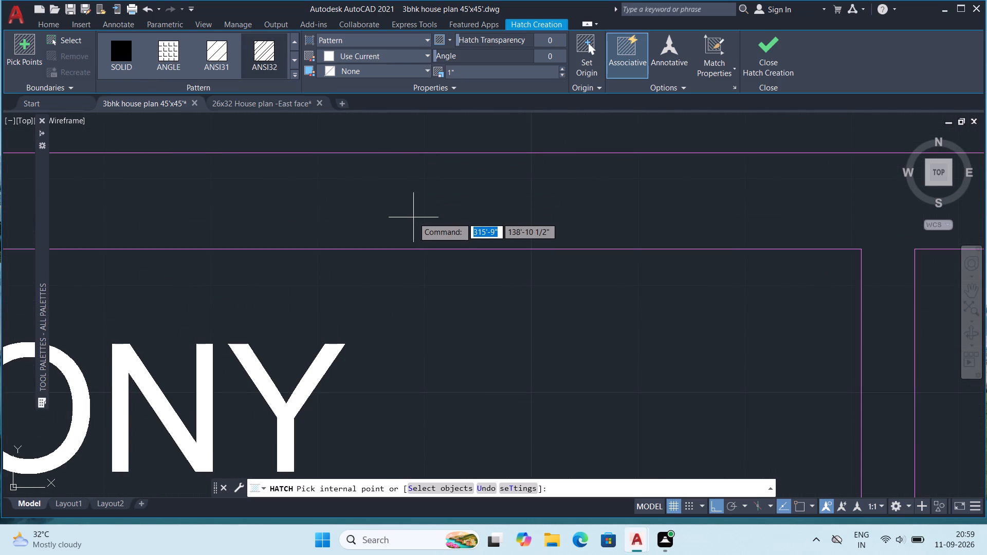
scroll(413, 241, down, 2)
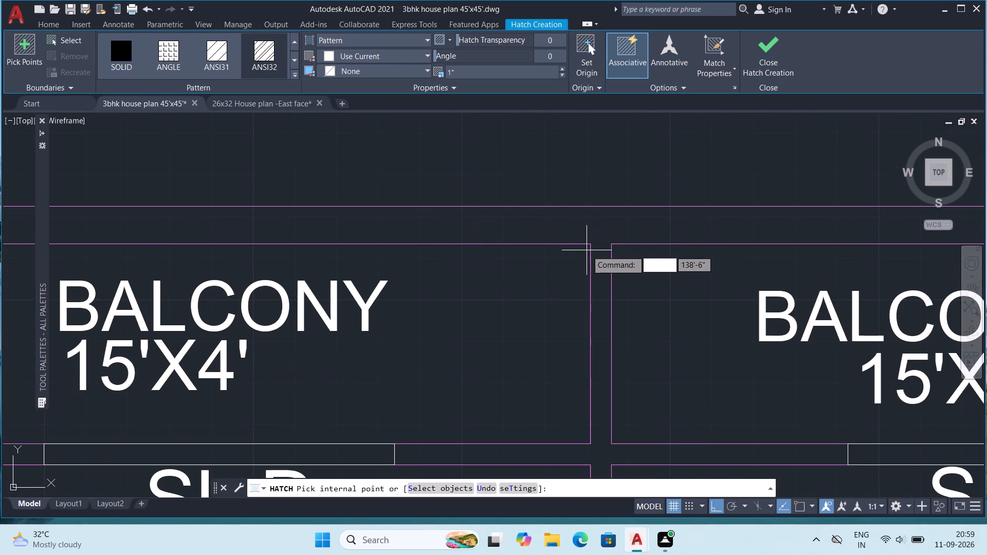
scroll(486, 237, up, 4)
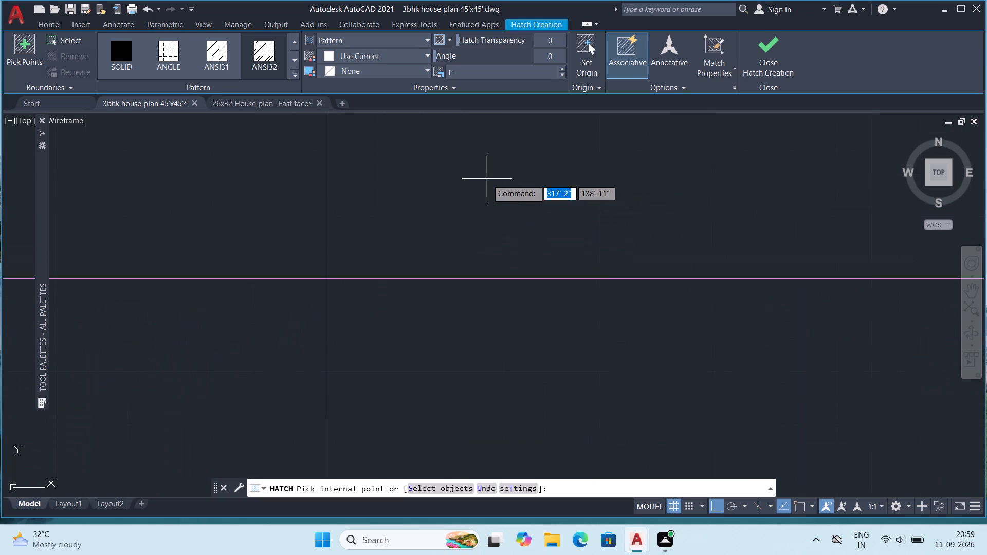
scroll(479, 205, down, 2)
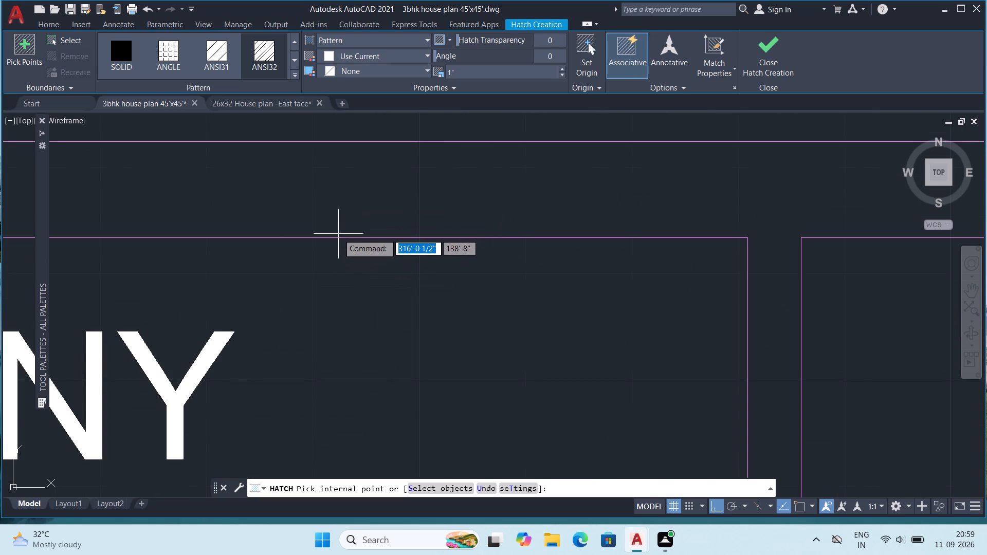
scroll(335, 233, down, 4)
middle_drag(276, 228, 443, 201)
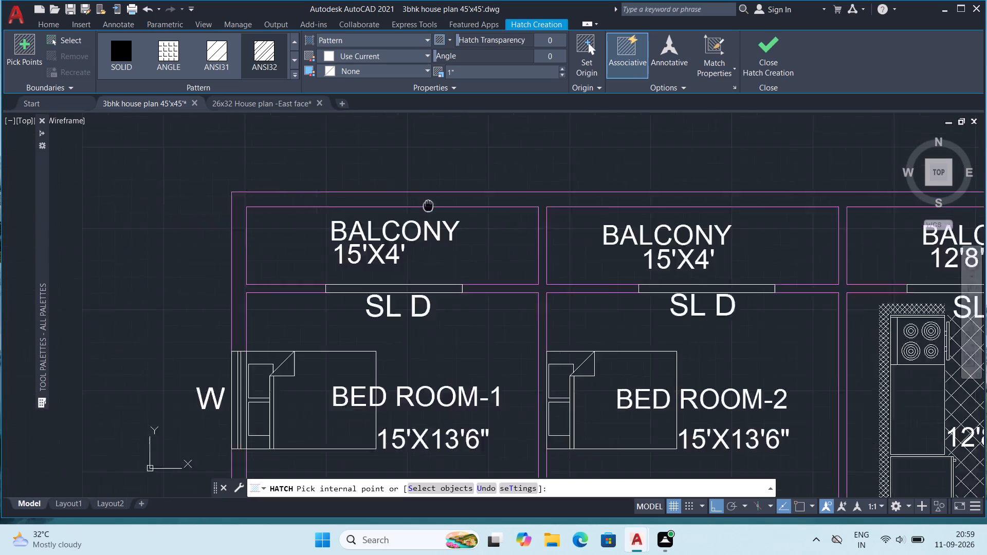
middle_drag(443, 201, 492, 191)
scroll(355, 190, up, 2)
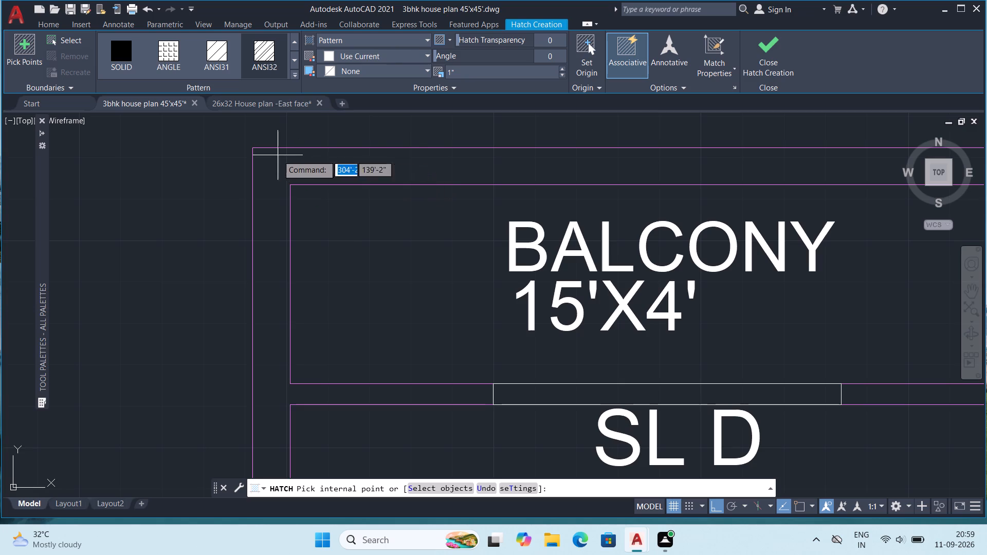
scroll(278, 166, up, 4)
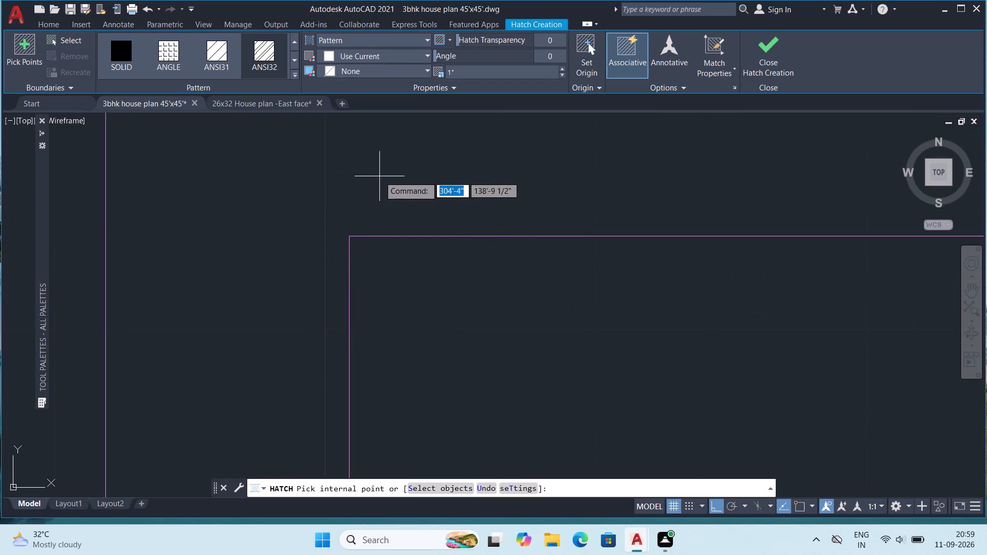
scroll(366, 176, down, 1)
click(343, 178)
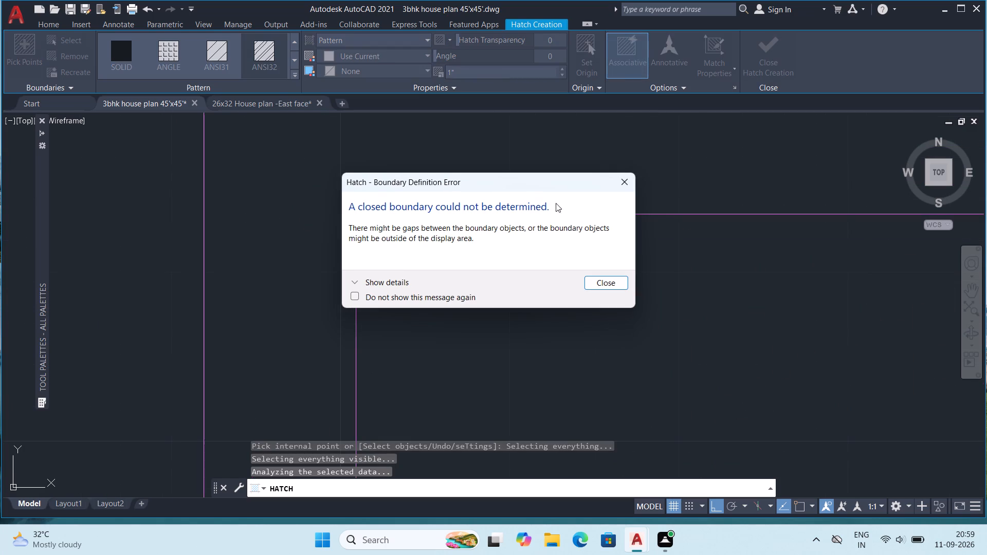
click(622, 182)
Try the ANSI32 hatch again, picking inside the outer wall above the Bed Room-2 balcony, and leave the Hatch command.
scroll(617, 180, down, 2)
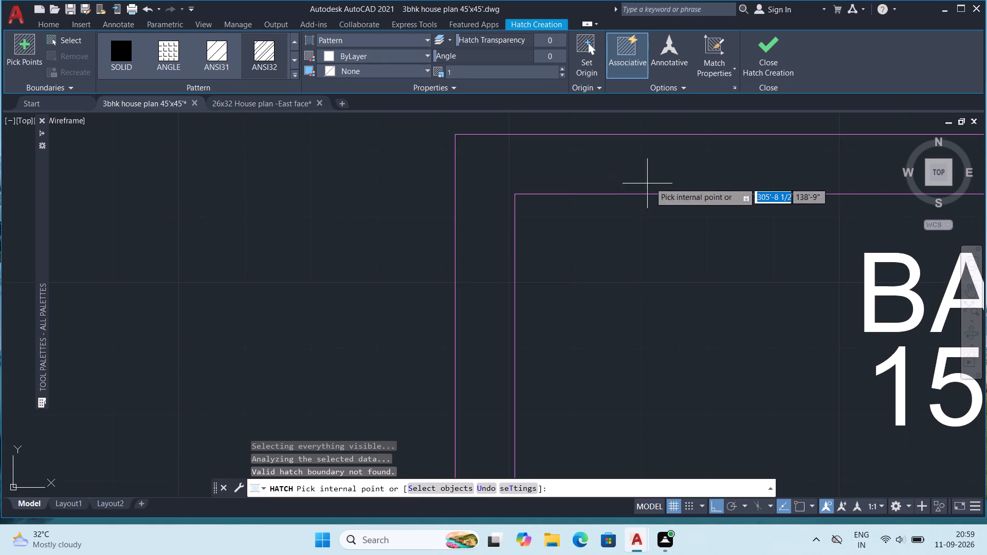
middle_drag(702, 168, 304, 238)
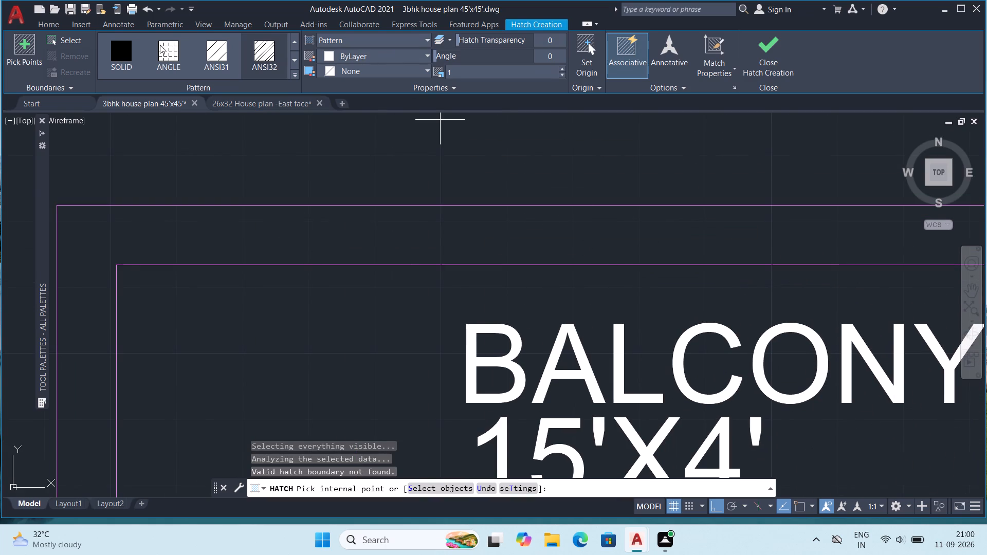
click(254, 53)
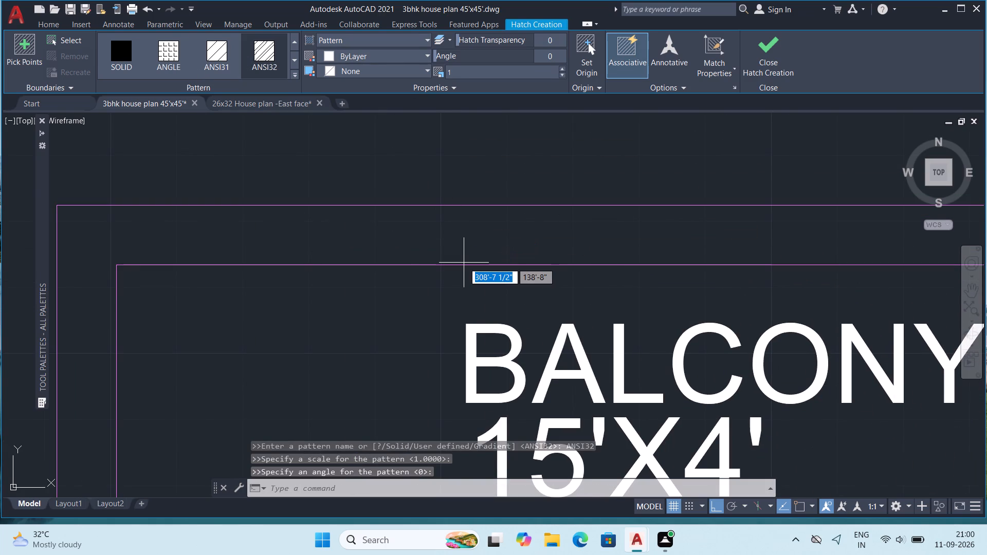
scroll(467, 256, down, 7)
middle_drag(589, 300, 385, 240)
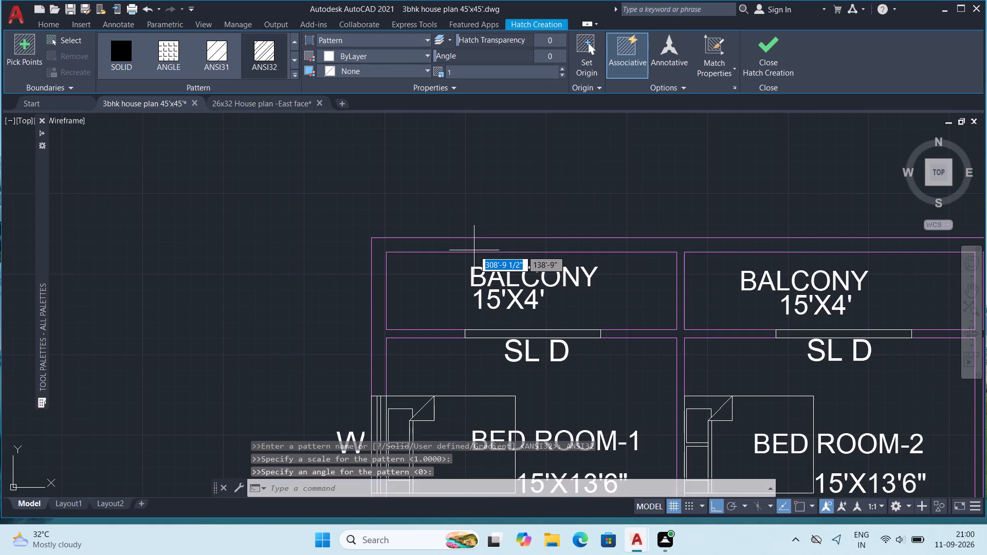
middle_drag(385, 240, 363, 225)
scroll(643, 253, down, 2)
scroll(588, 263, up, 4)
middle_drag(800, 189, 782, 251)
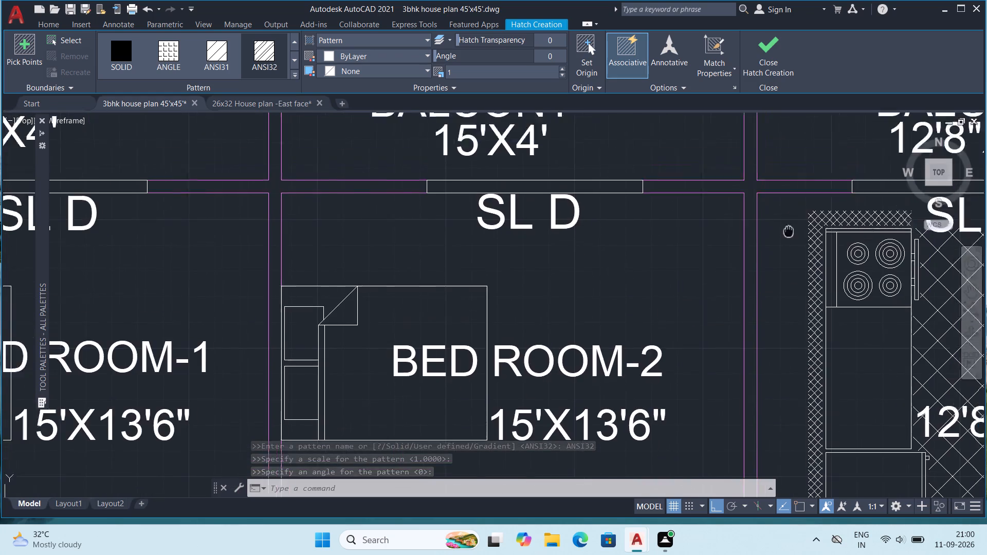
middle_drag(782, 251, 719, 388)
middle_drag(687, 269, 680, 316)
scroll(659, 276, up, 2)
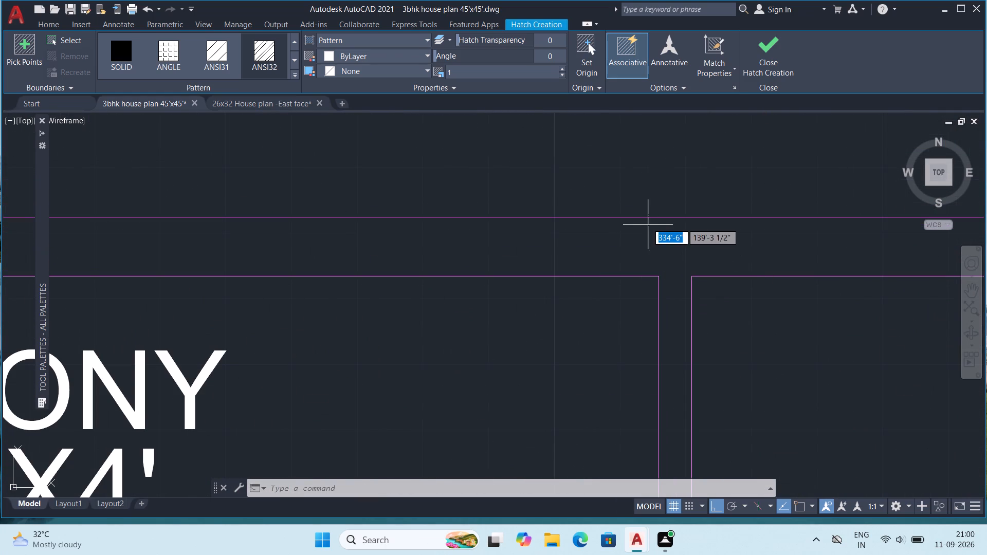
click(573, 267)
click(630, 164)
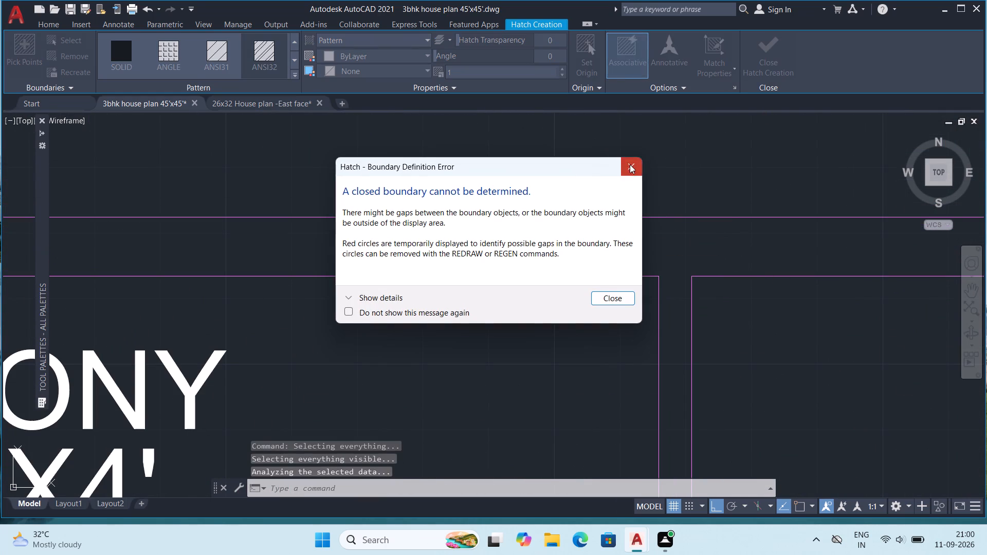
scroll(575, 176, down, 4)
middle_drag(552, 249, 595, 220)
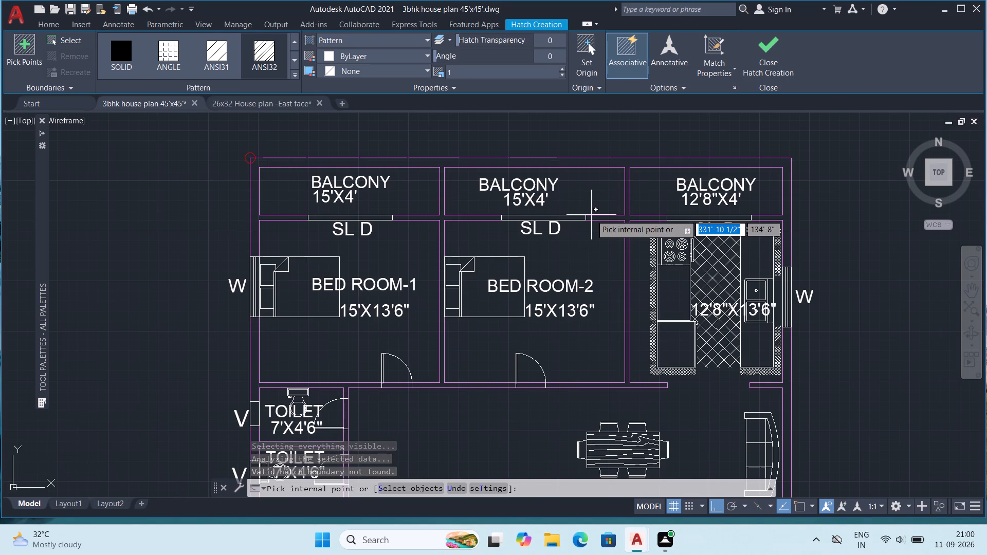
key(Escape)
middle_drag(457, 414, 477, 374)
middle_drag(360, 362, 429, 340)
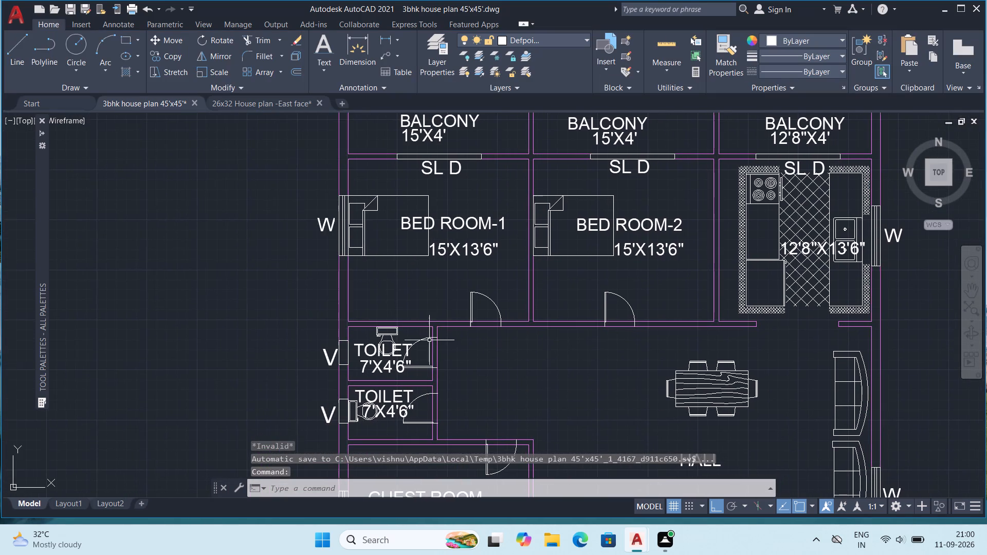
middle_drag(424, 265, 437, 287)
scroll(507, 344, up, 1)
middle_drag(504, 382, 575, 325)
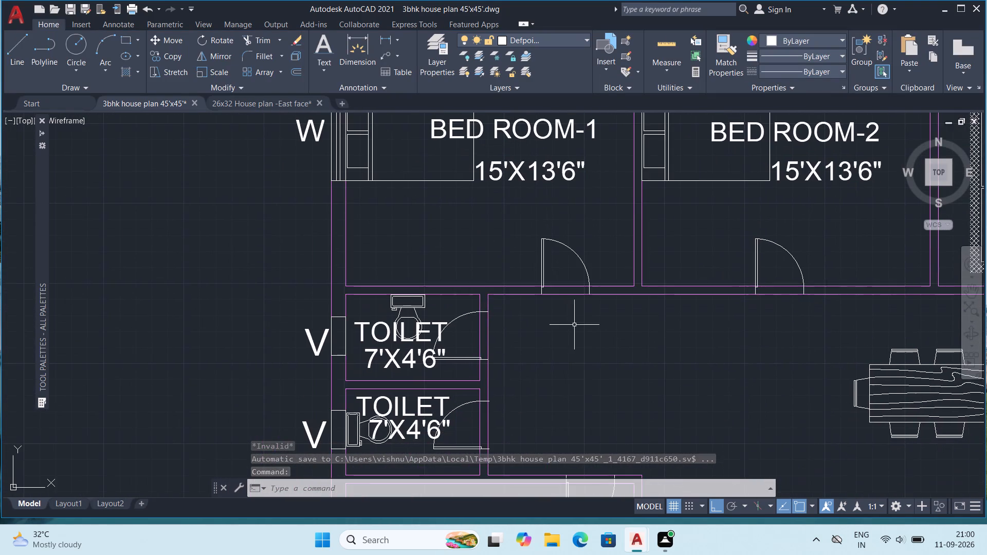
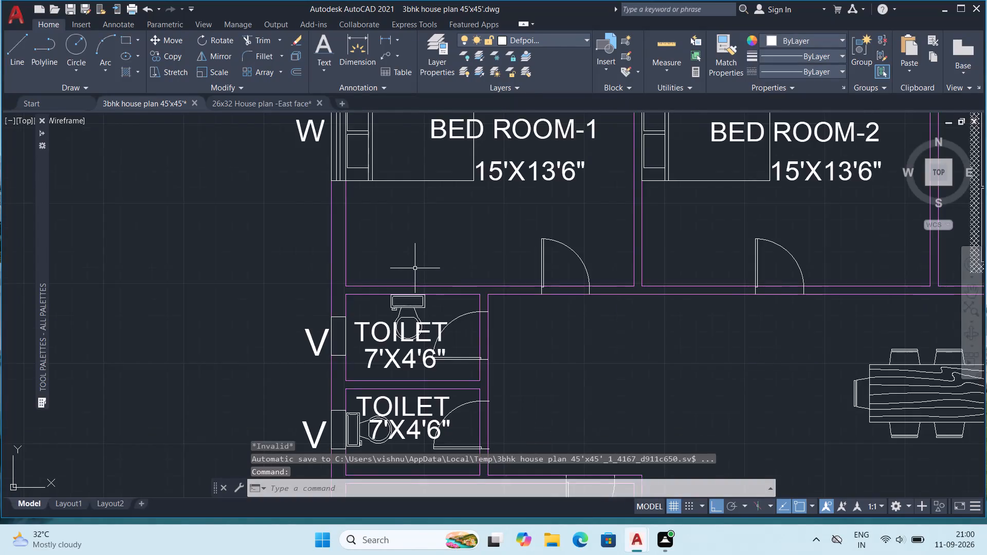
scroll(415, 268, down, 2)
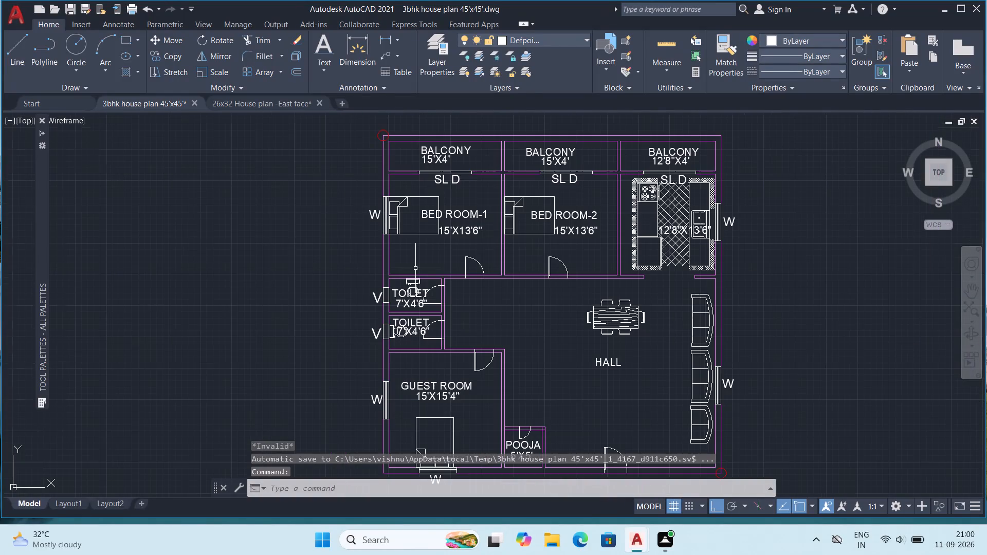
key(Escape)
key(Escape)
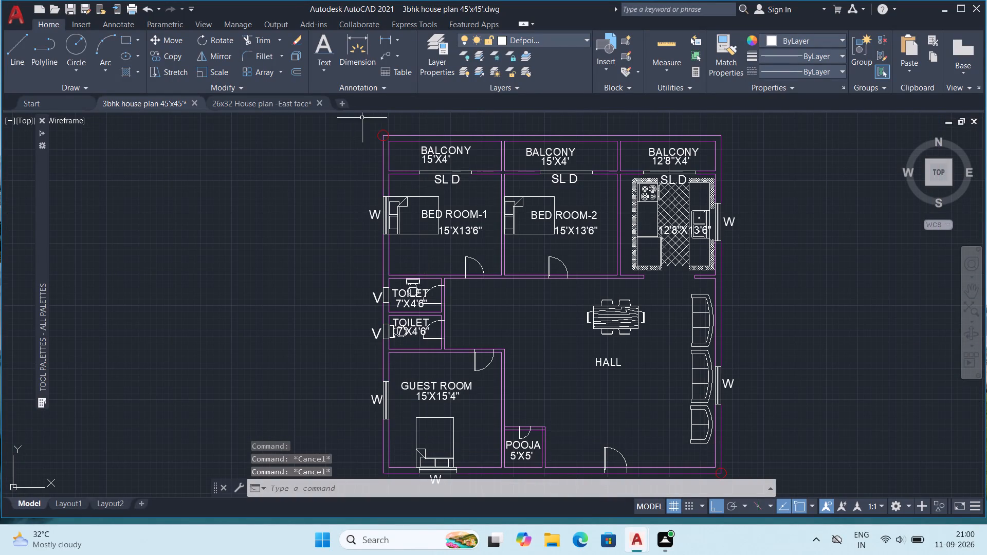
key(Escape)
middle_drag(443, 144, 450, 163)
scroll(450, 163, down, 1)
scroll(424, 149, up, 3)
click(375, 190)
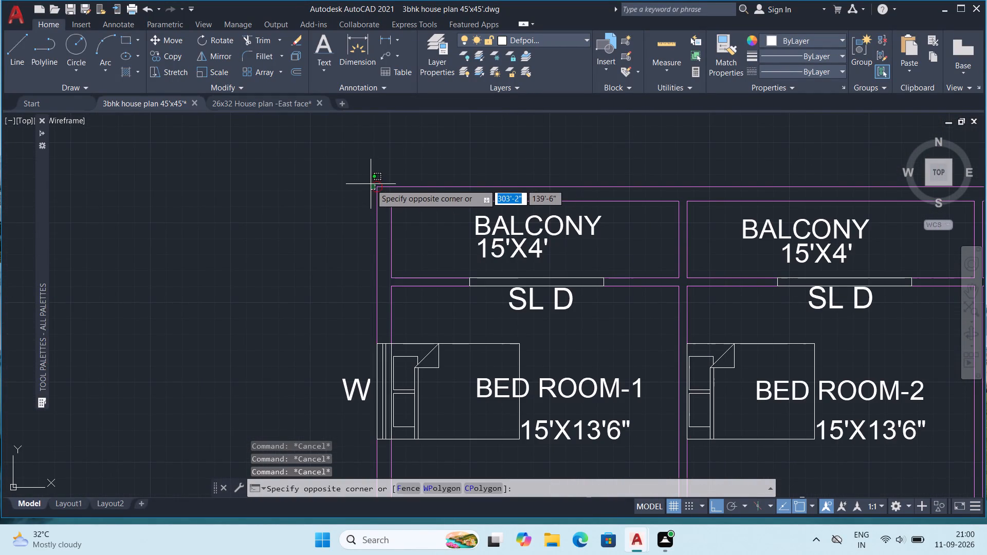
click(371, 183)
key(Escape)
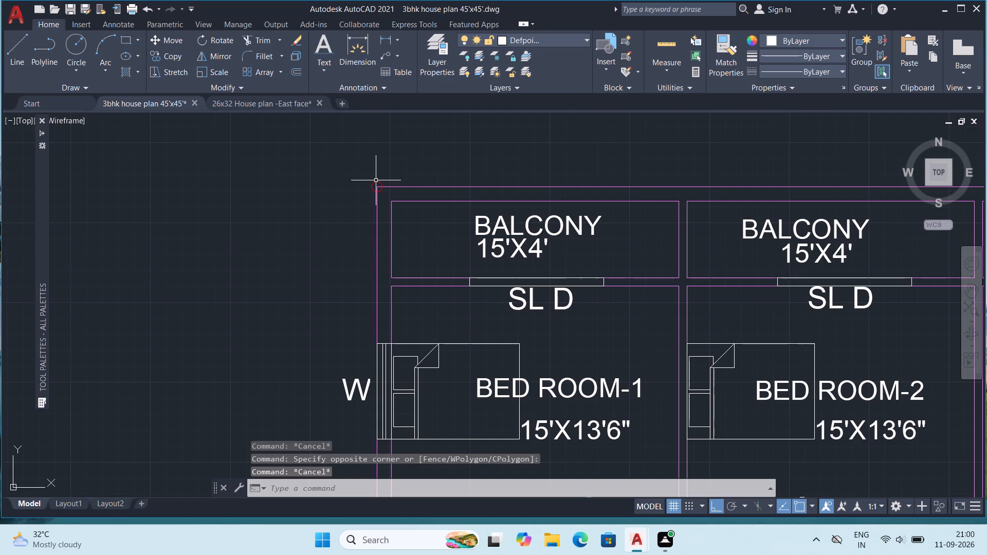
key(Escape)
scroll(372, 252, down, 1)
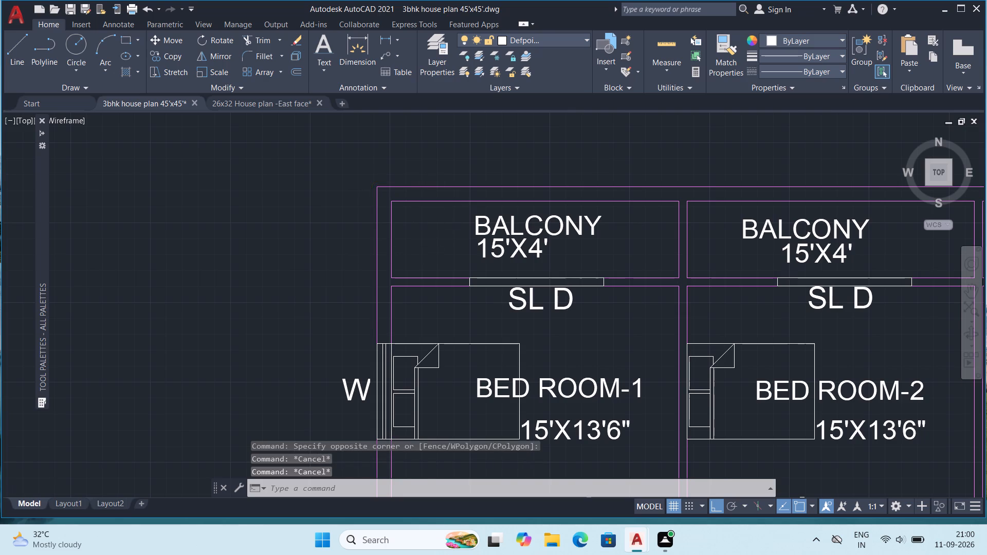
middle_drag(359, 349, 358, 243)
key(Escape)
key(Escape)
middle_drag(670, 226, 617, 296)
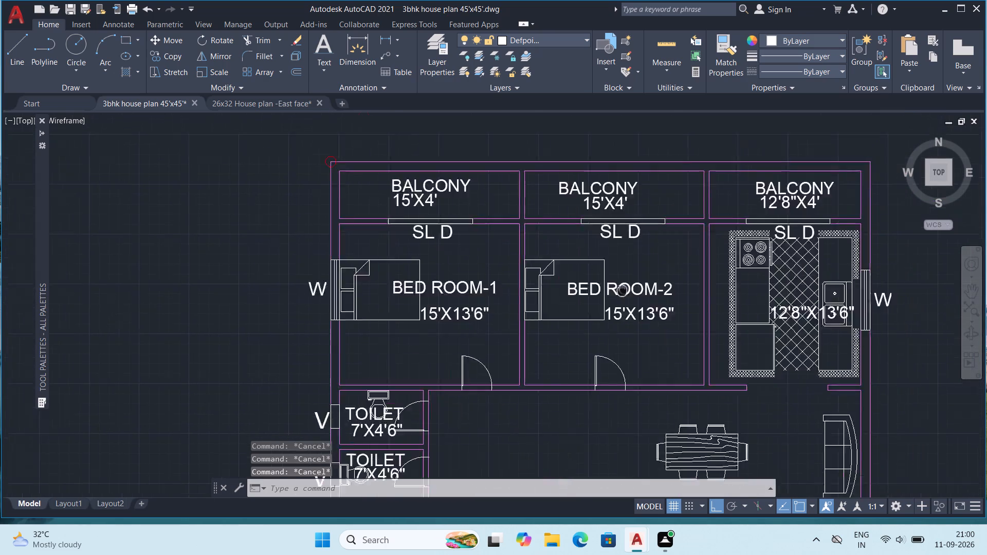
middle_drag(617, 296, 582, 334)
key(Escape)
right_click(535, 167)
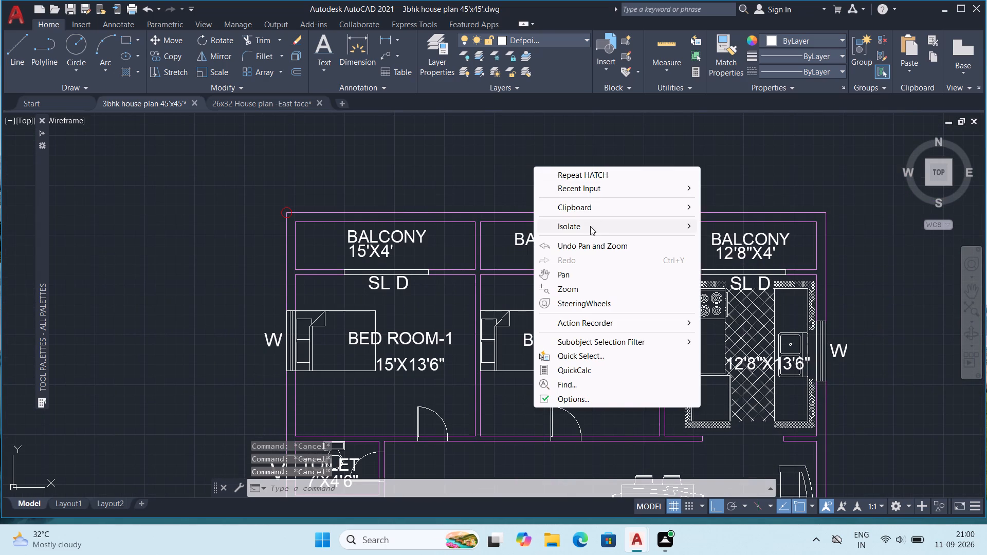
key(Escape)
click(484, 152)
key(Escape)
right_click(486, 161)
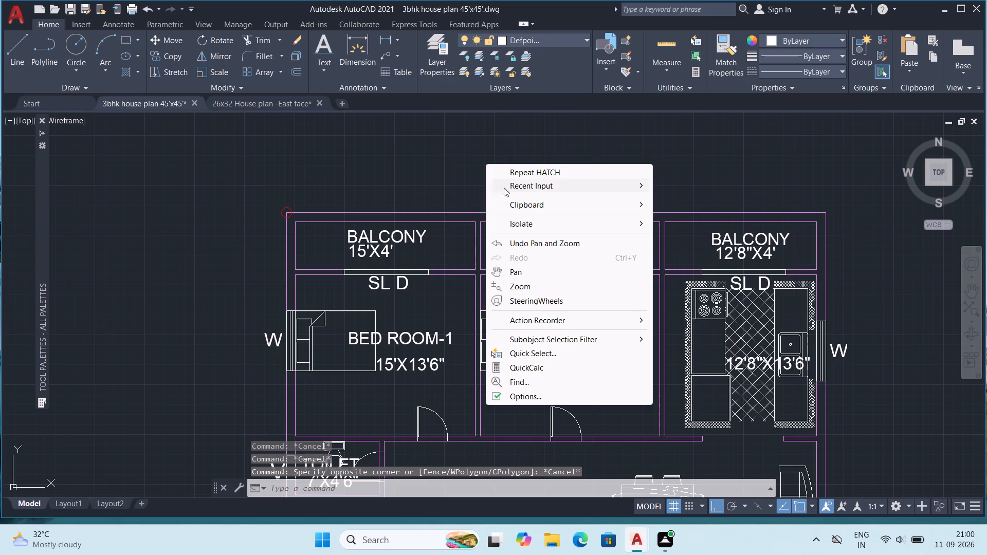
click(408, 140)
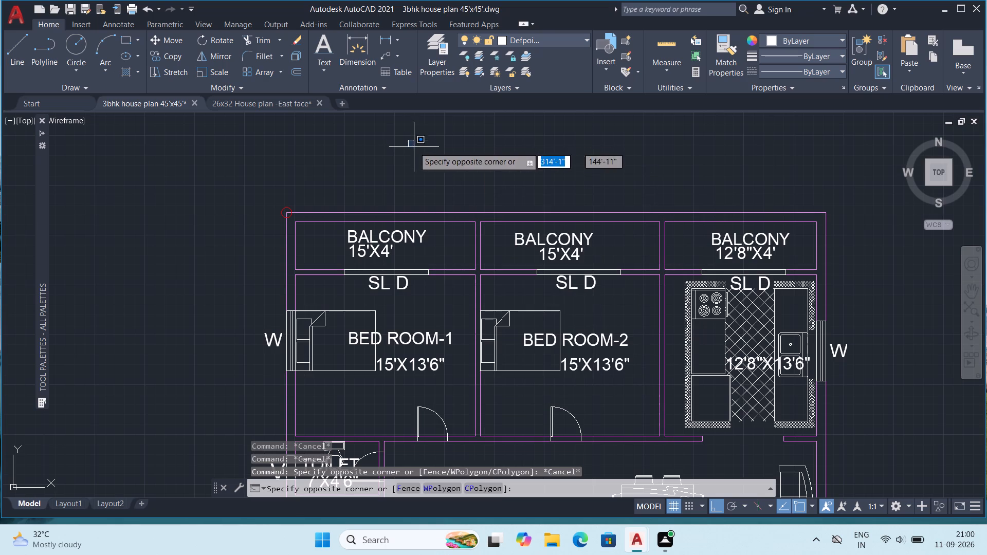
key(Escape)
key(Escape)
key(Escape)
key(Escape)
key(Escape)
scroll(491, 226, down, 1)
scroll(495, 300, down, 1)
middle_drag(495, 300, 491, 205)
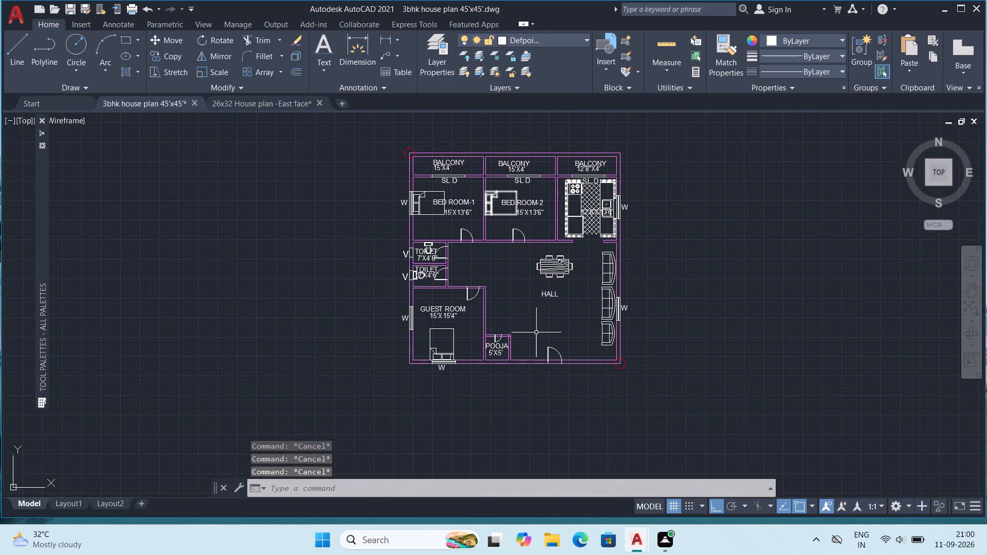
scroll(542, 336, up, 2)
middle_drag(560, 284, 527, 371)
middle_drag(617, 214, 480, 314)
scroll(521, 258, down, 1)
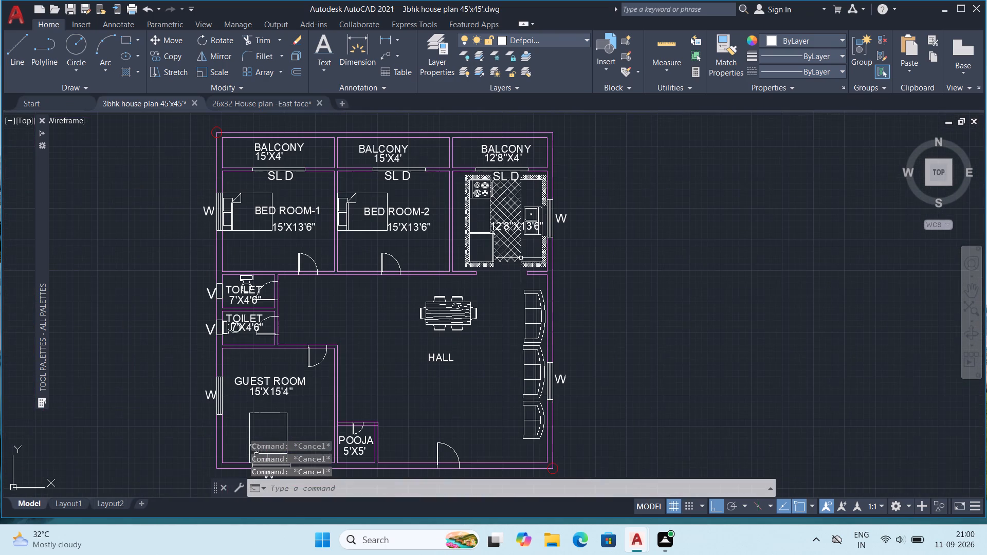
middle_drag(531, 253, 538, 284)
Dimension the overall width of the house along the outer wall, placing the dimension line above the three balconies.
click(343, 60)
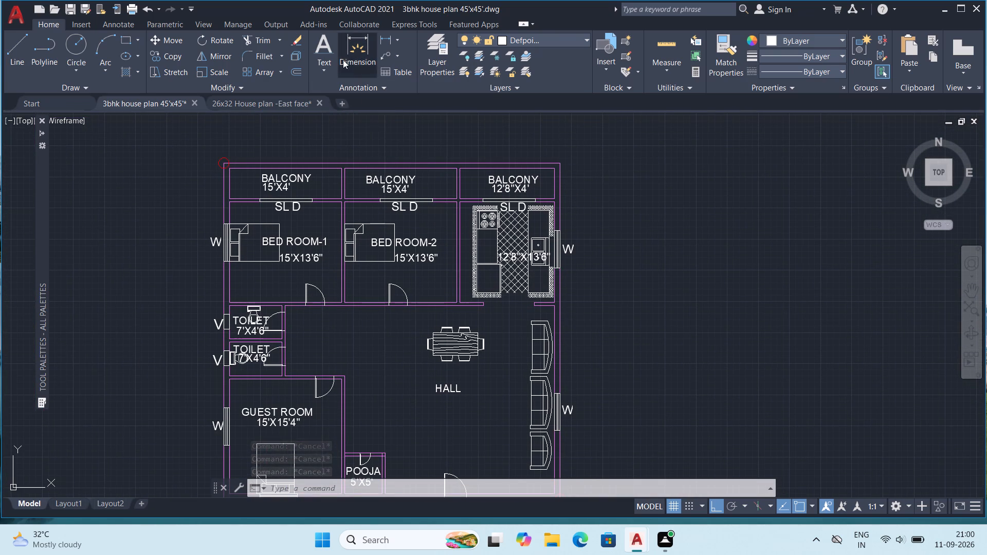
middle_drag(372, 153, 391, 213)
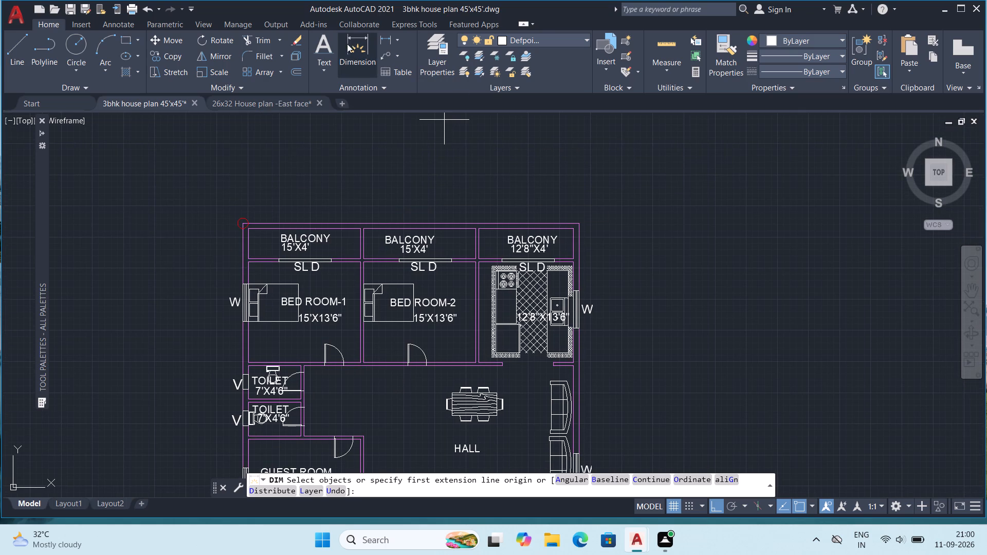
click(387, 36)
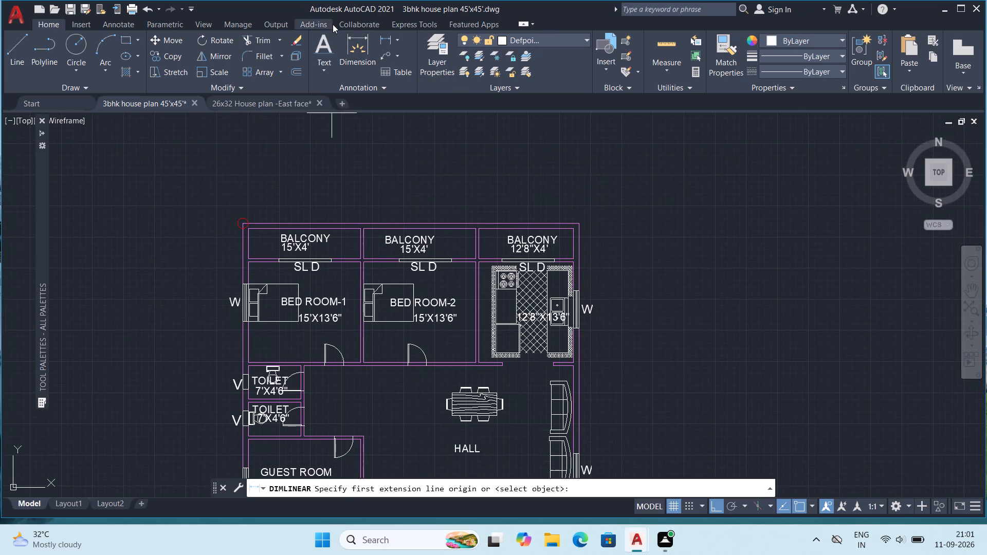
click(356, 42)
scroll(362, 224, up, 1)
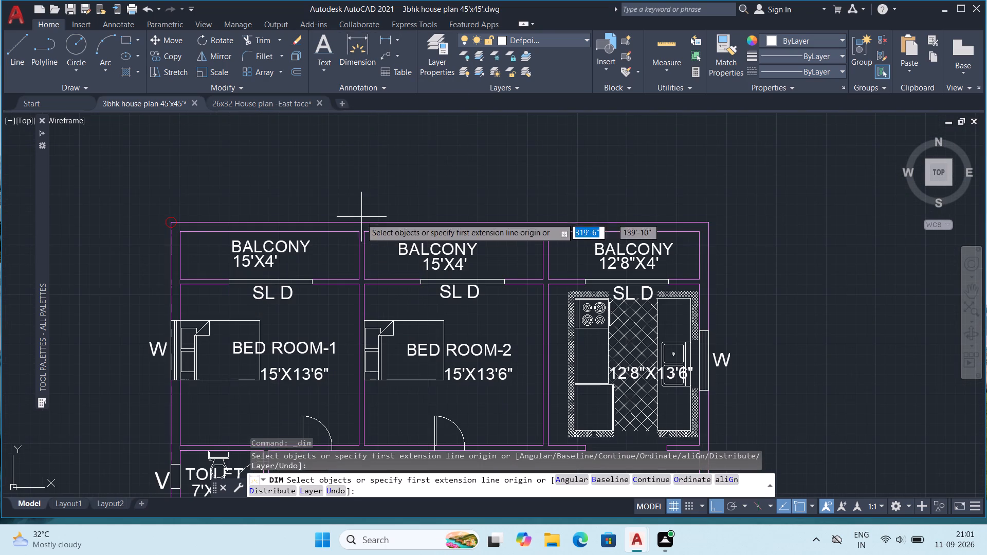
click(360, 220)
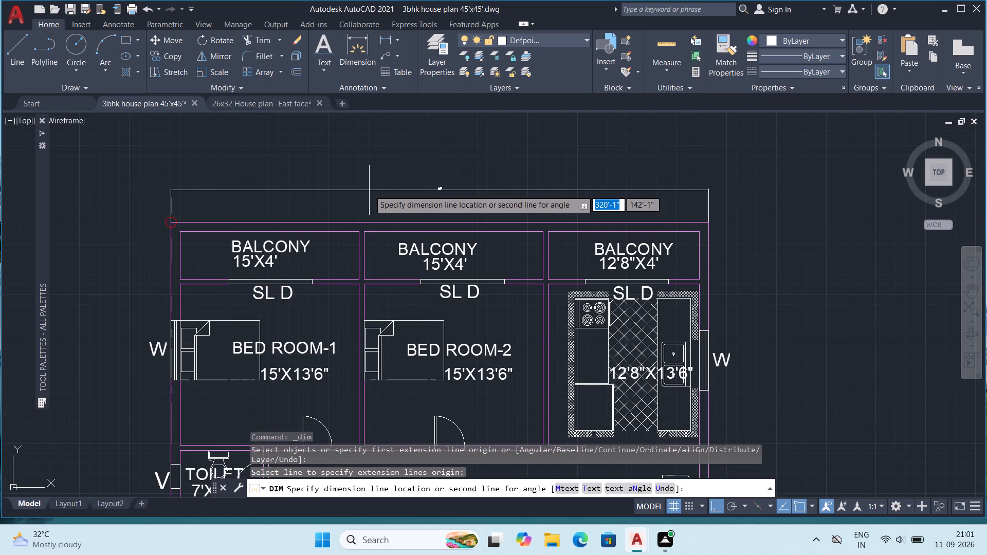
click(369, 189)
scroll(489, 165, up, 3)
middle_drag(391, 210, 603, 232)
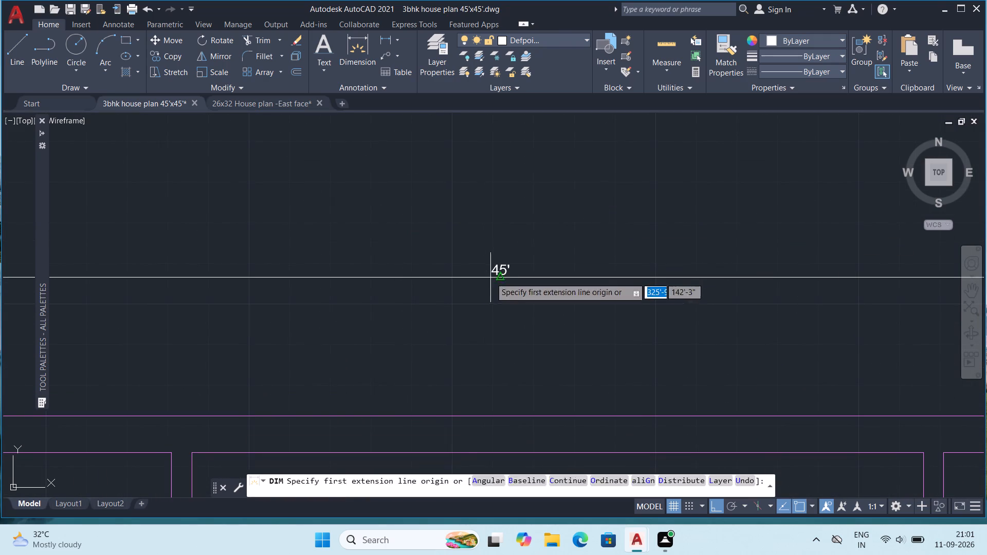
key(Escape)
Set the ISO-25 dimension style's text height to 5" and make that style current.
click(493, 275)
key(Escape)
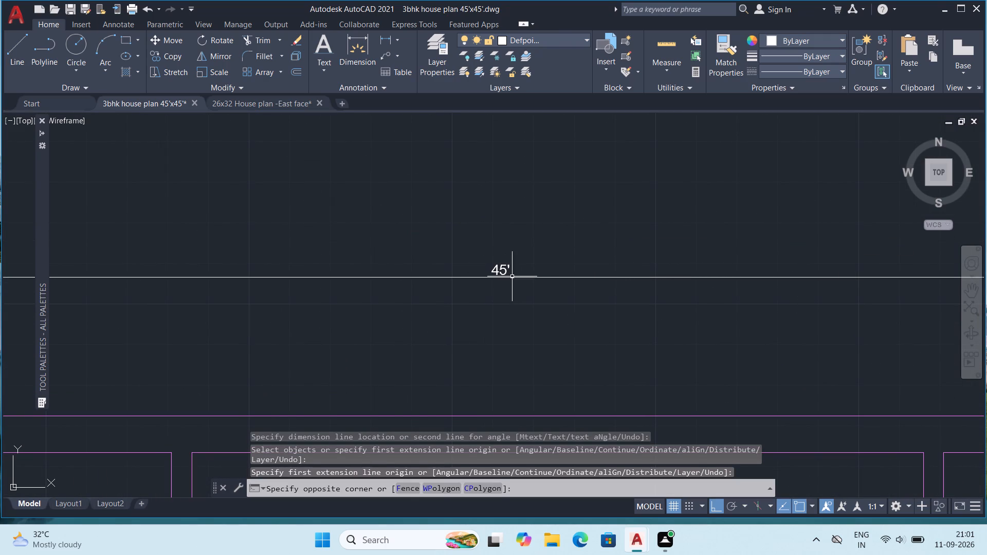
click(516, 275)
click(550, 268)
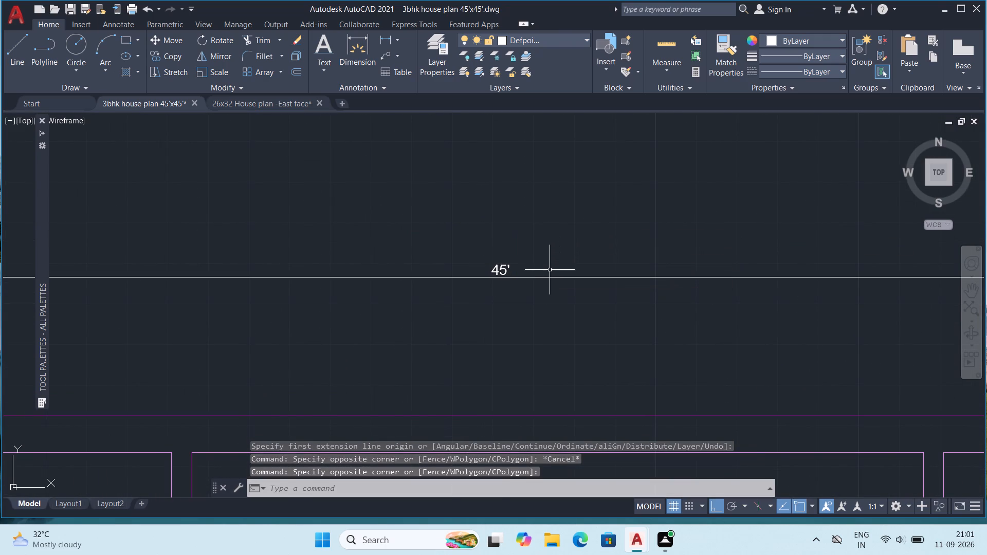
click(550, 277)
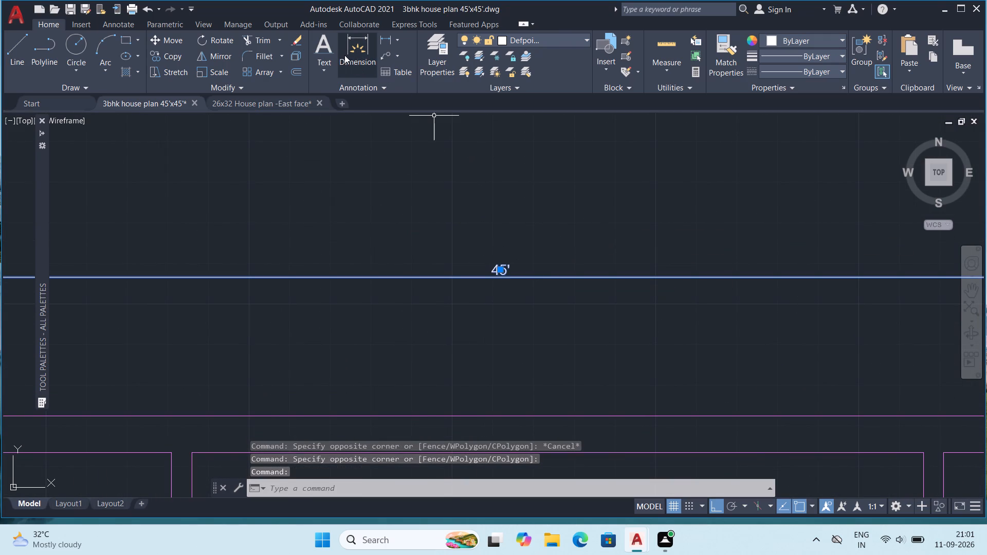
click(322, 71)
click(321, 75)
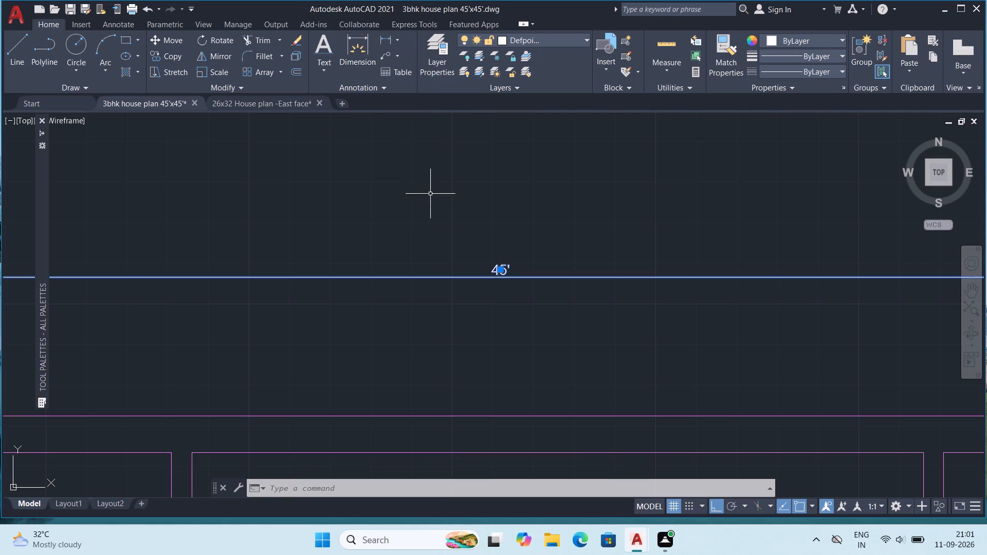
key(d)
key(Return)
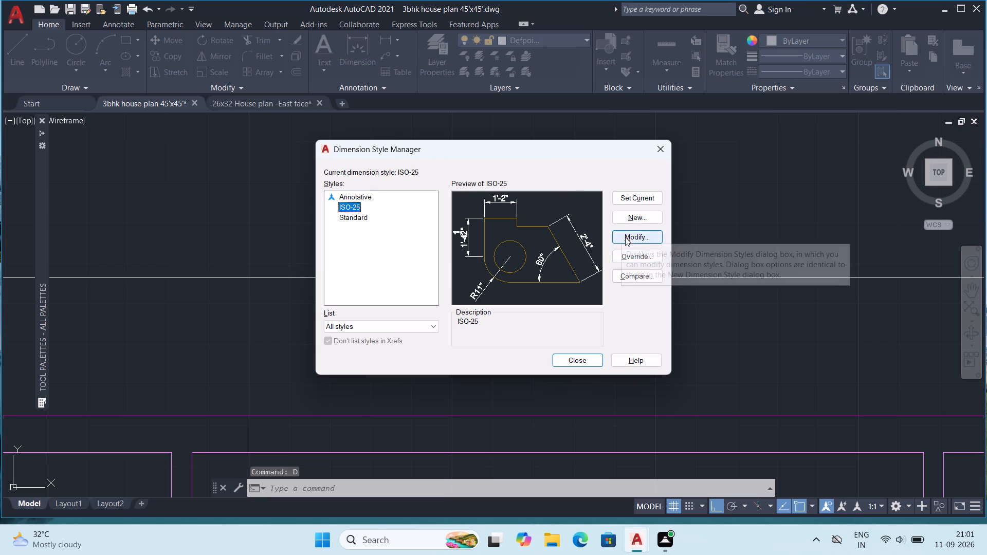
click(635, 236)
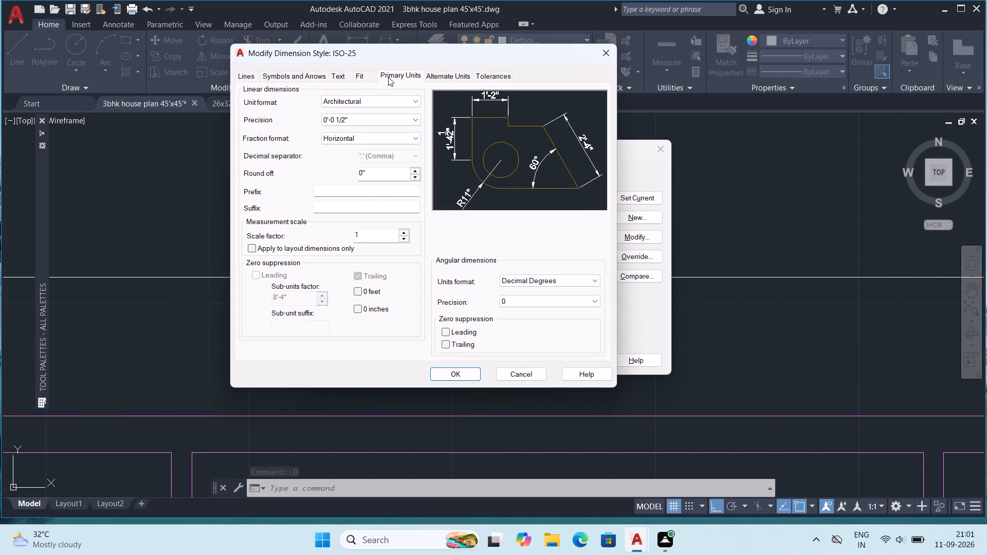
click(341, 75)
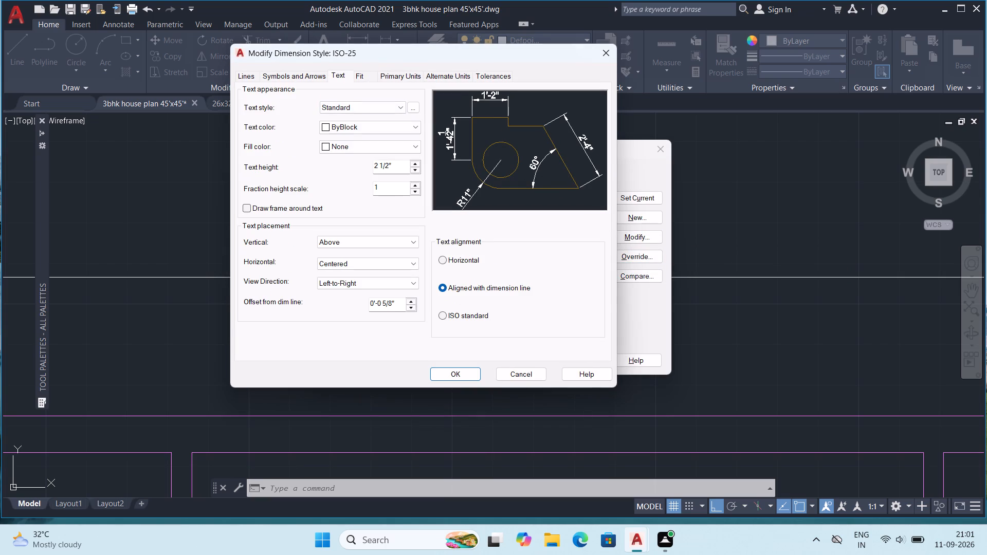
click(401, 162)
key(BackSpace)
key(BackSpace)
key(BackSpace)
key(BackSpace)
key(BackSpace)
key(BackSpace)
key(BackSpace)
key(BackSpace)
key(BackSpace)
key(BackSpace)
key(BackSpace)
key(BackSpace)
key(BackSpace)
key(BackSpace)
key(BackSpace)
key(BackSpace)
text(5")
key(Return)
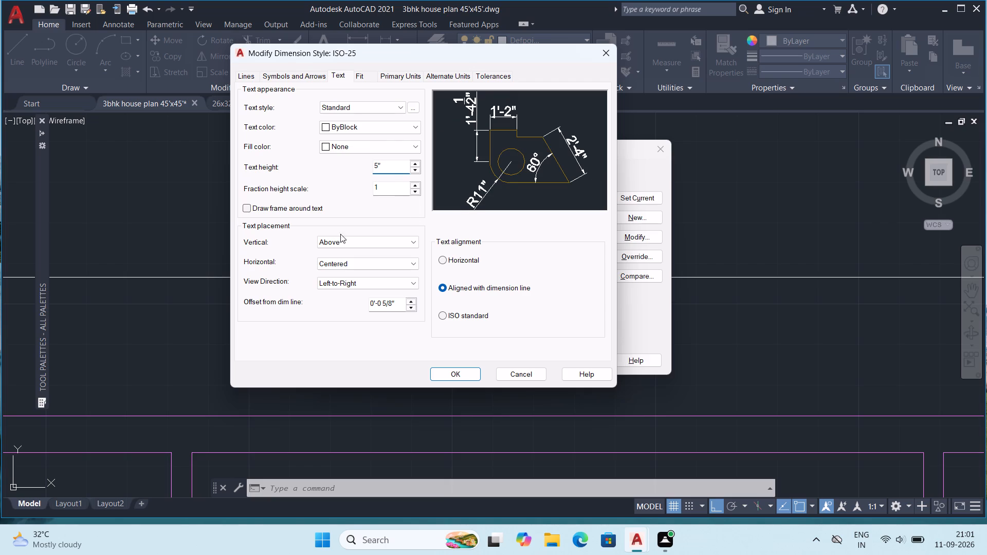
click(455, 379)
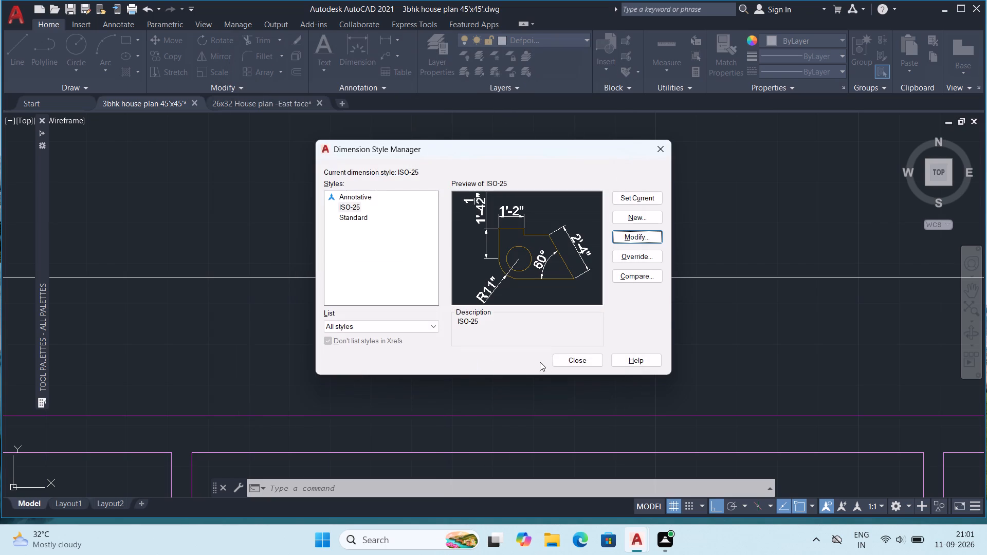
click(636, 196)
click(592, 359)
Set the ISO-25 dimension style's text height to 9" and make that style current.
scroll(586, 283, down, 2)
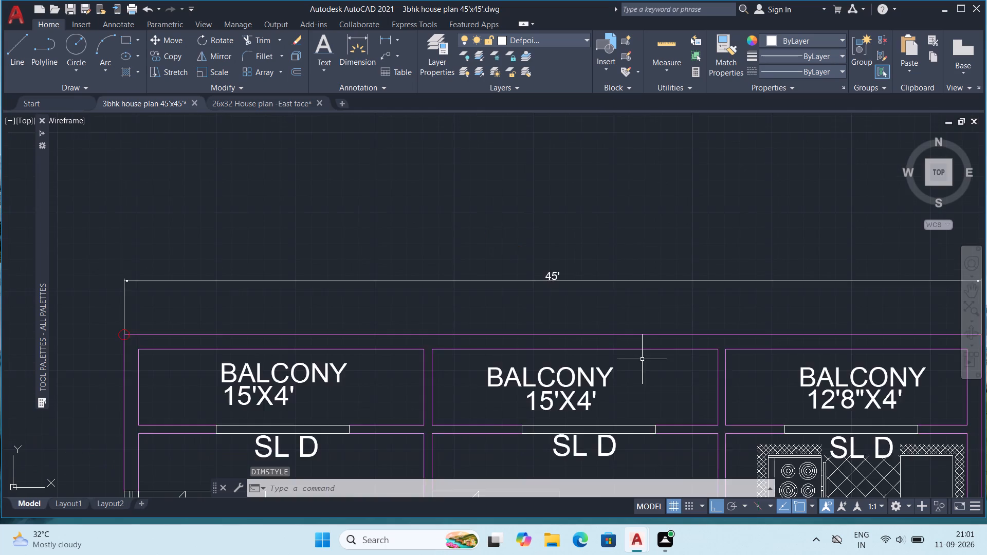
scroll(643, 359, down, 2)
middle_drag(626, 342, 543, 188)
middle_drag(725, 254, 579, 291)
scroll(367, 208, up, 2)
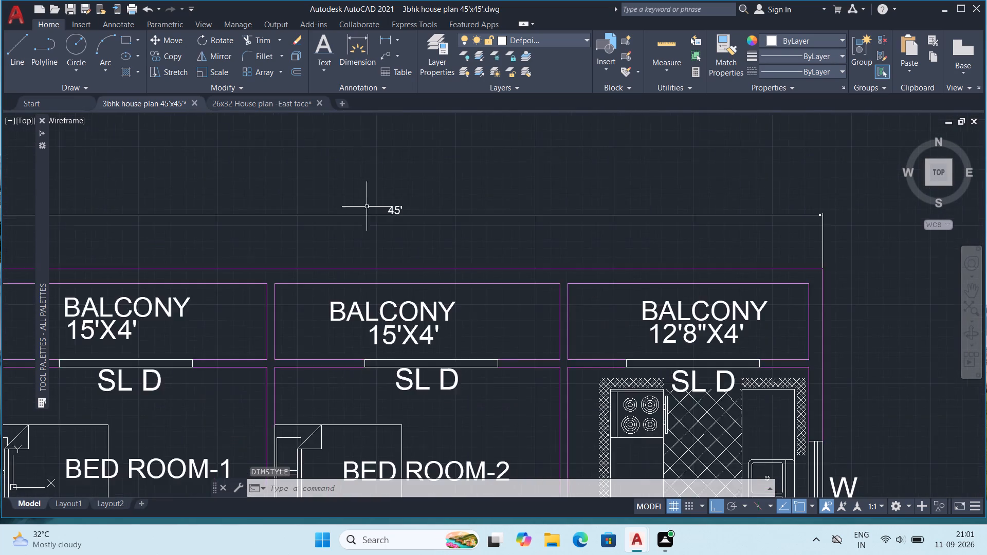
middle_drag(386, 220, 429, 252)
scroll(431, 253, up, 2)
click(448, 235)
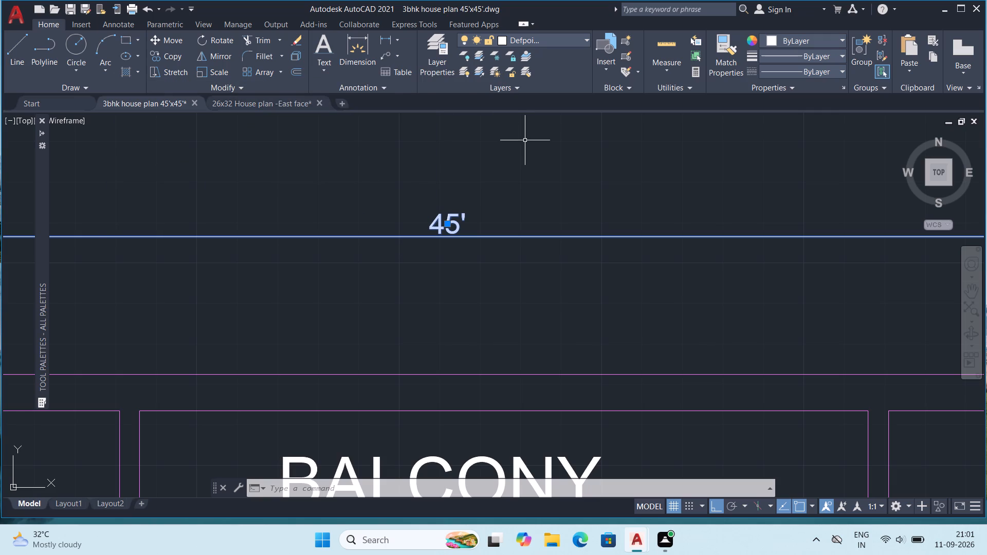
key(d)
key(Return)
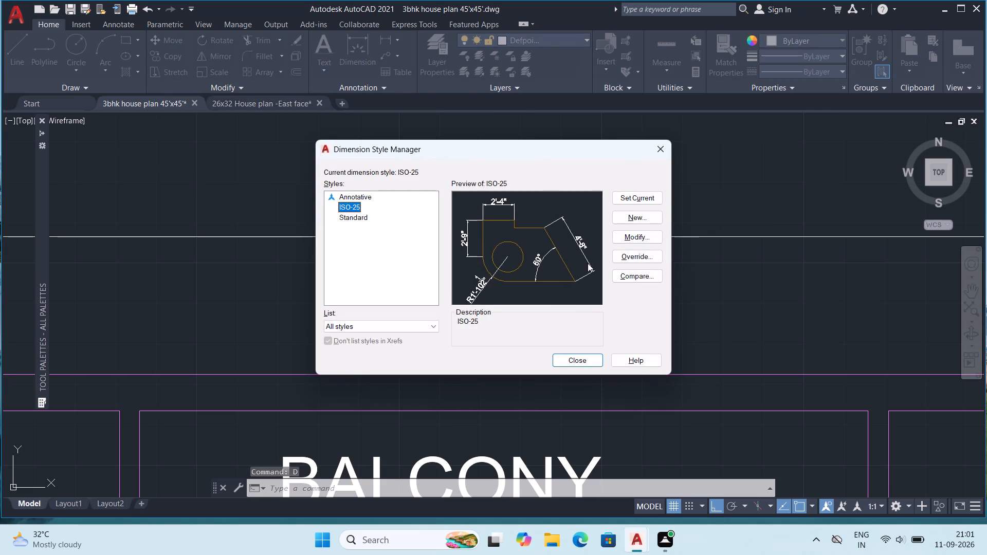
click(620, 230)
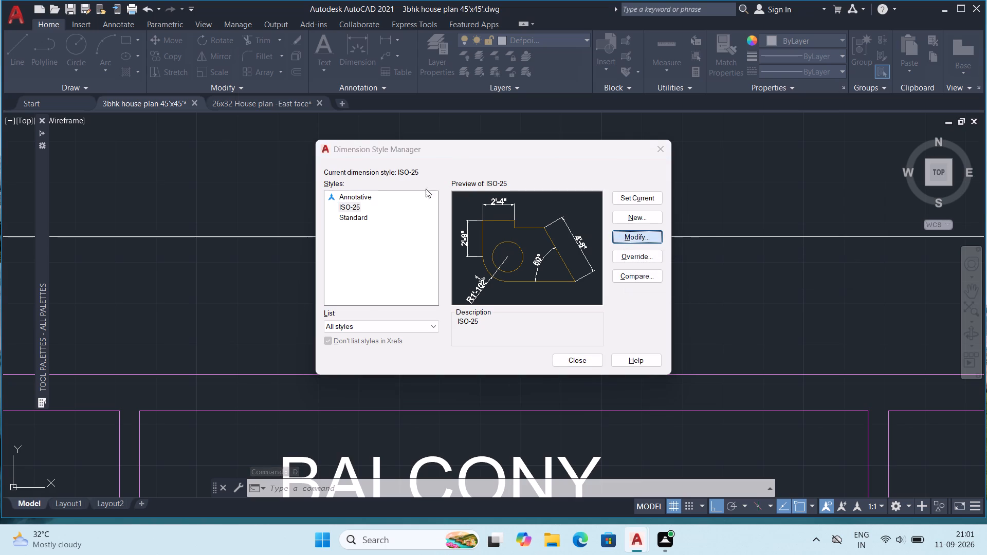
click(338, 71)
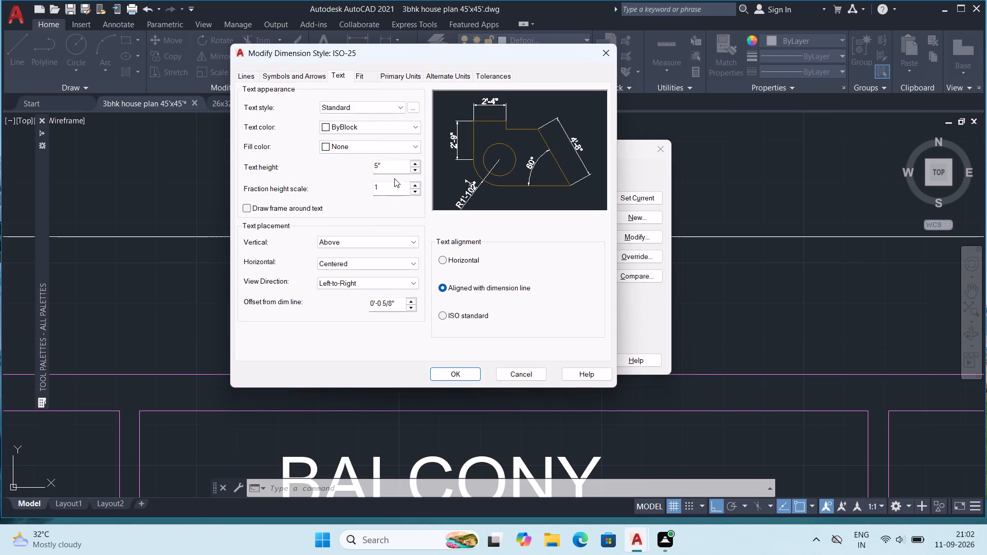
click(392, 162)
key(BackSpace)
key(BackSpace)
key(BackSpace)
key(BackSpace)
key(BackSpace)
key(BackSpace)
key(BackSpace)
key(BackSpace)
key(BackSpace)
key(BackSpace)
key(BackSpace)
key(BackSpace)
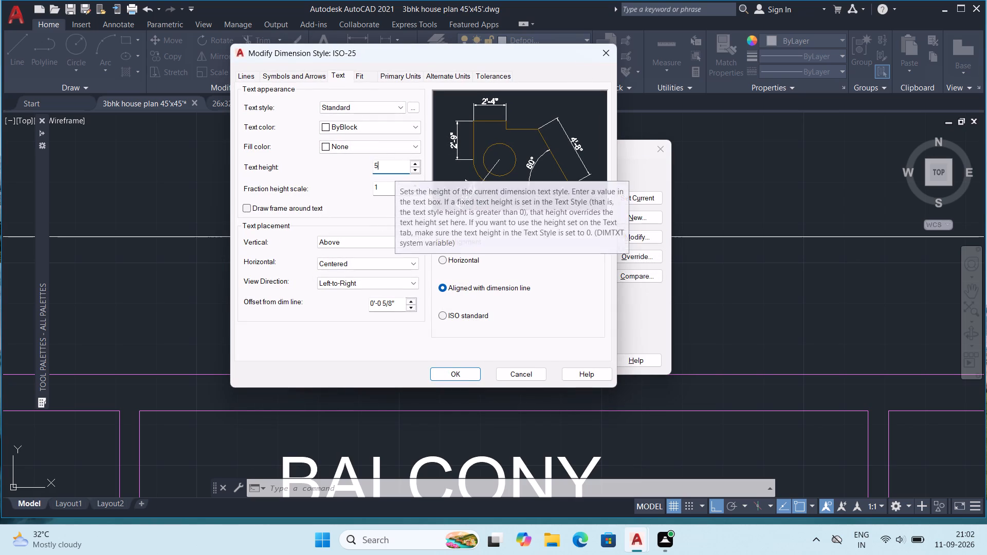
key(9)
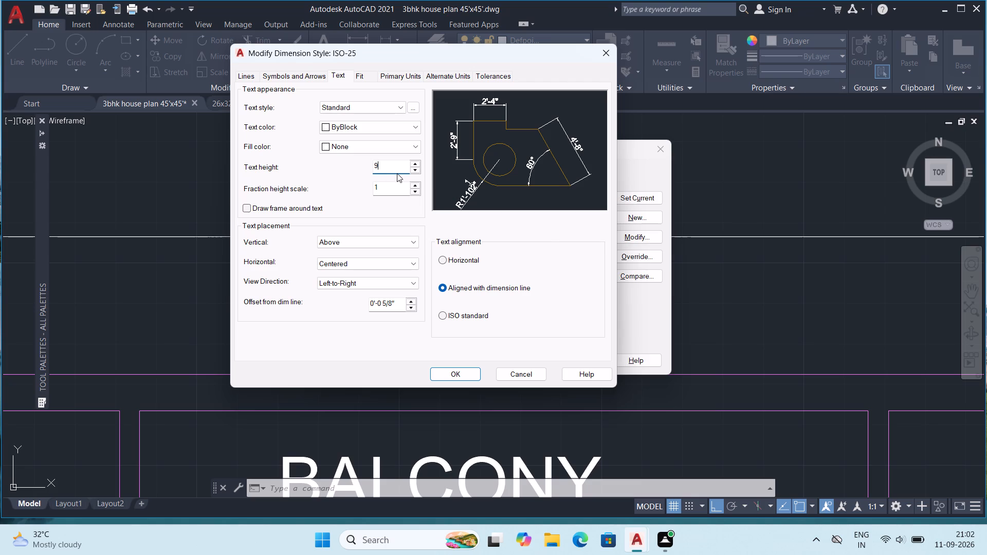
key(shift+quotedbl)
key(Return)
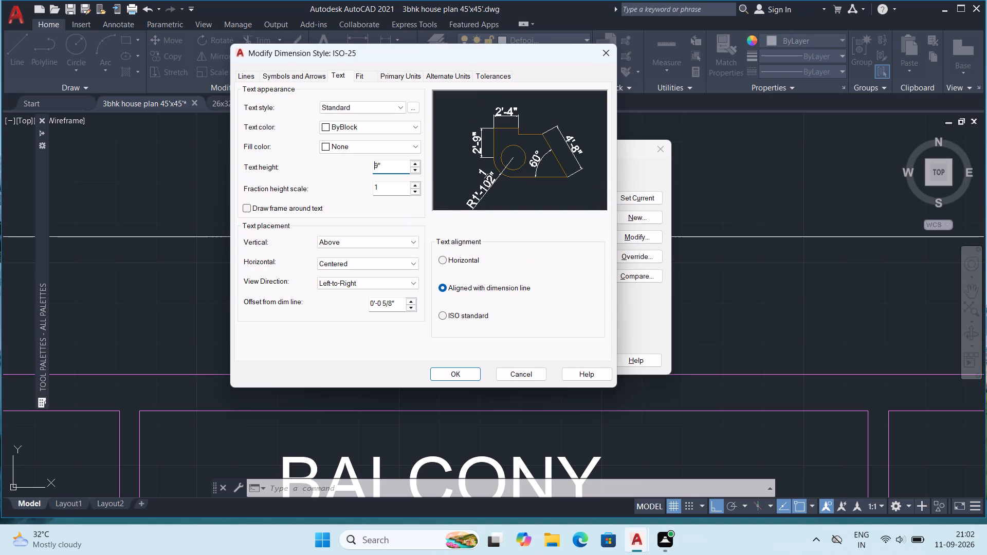
click(437, 376)
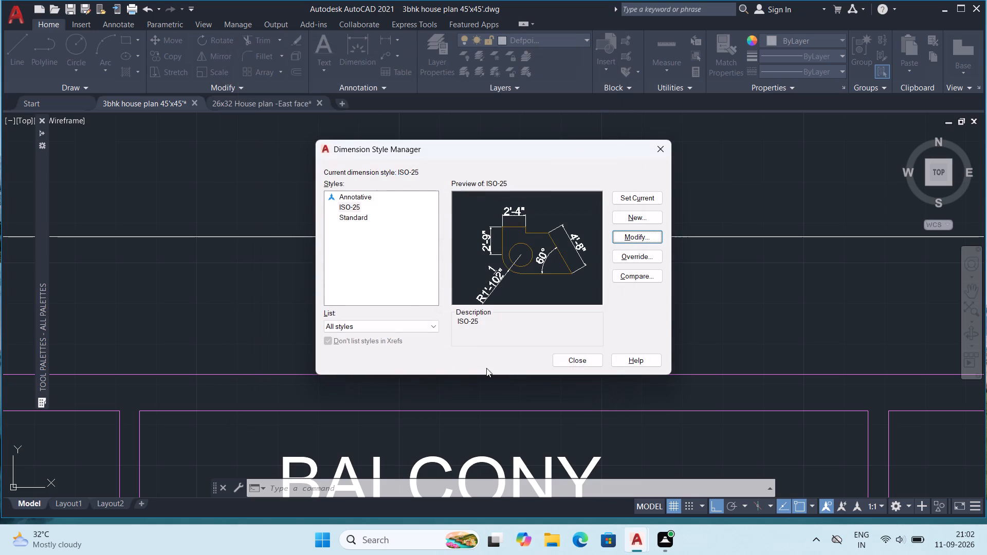
click(650, 194)
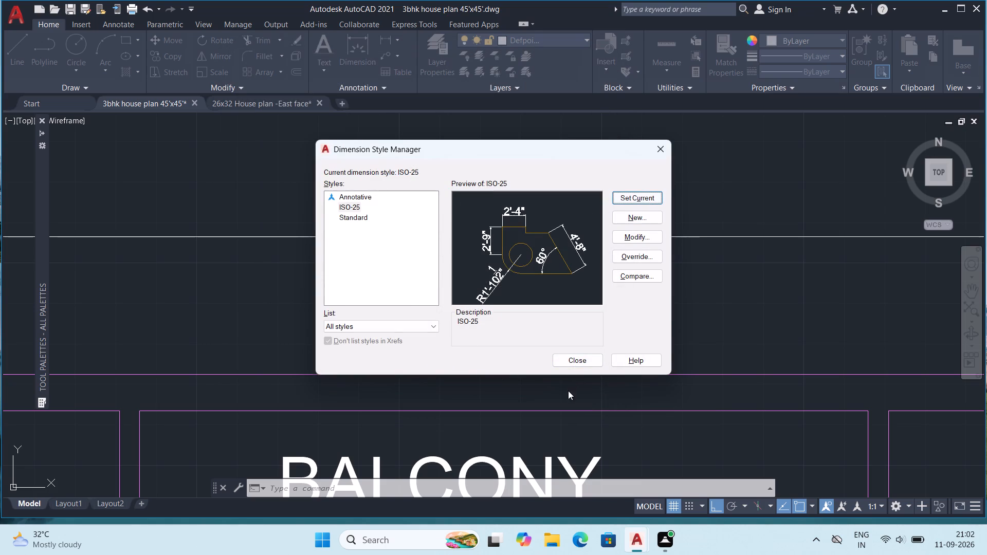
click(566, 365)
Dimension the overall depth of the house along the outer wall beside the kitchen and hall, placing the dimension line just outside it.
scroll(517, 283, down, 2)
middle_drag(587, 364, 510, 267)
scroll(510, 267, down, 1)
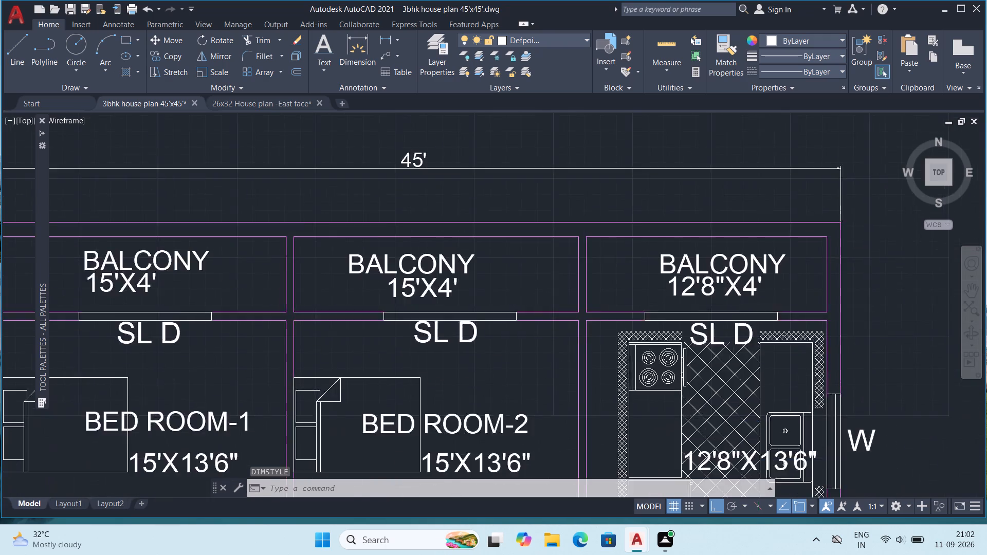
scroll(507, 264, down, 1)
middle_drag(703, 336, 656, 272)
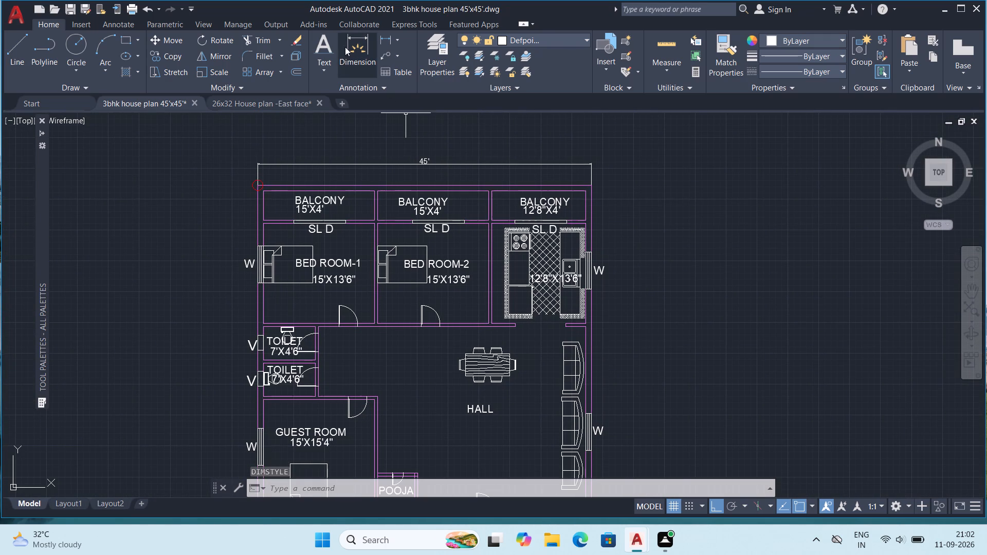
click(352, 40)
scroll(583, 258, up, 2)
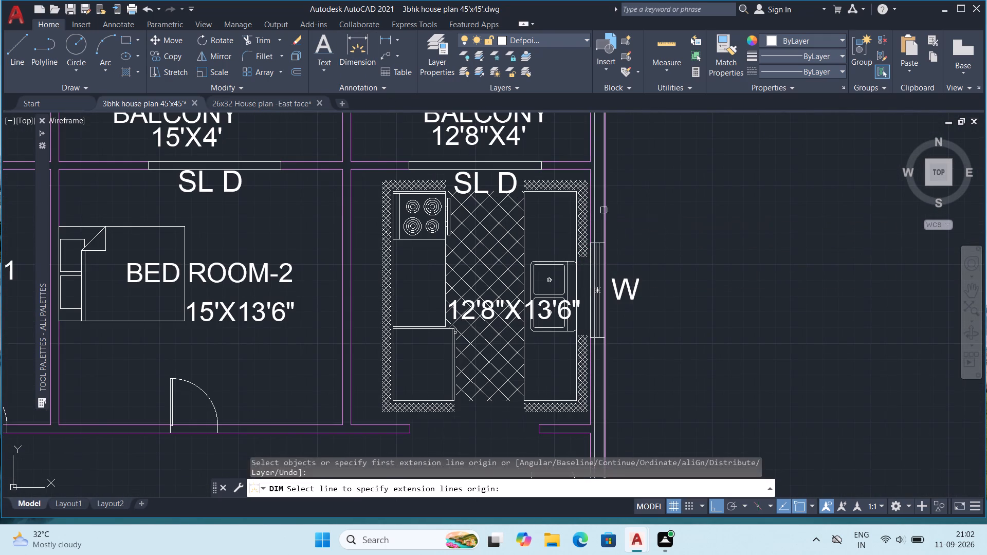
click(602, 208)
scroll(627, 212, down, 1)
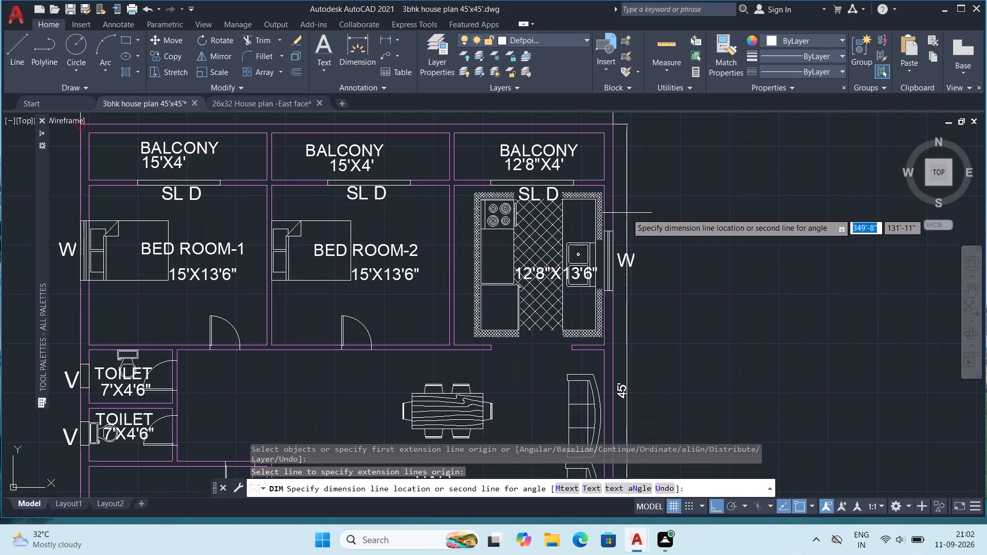
click(640, 223)
scroll(647, 219, down, 2)
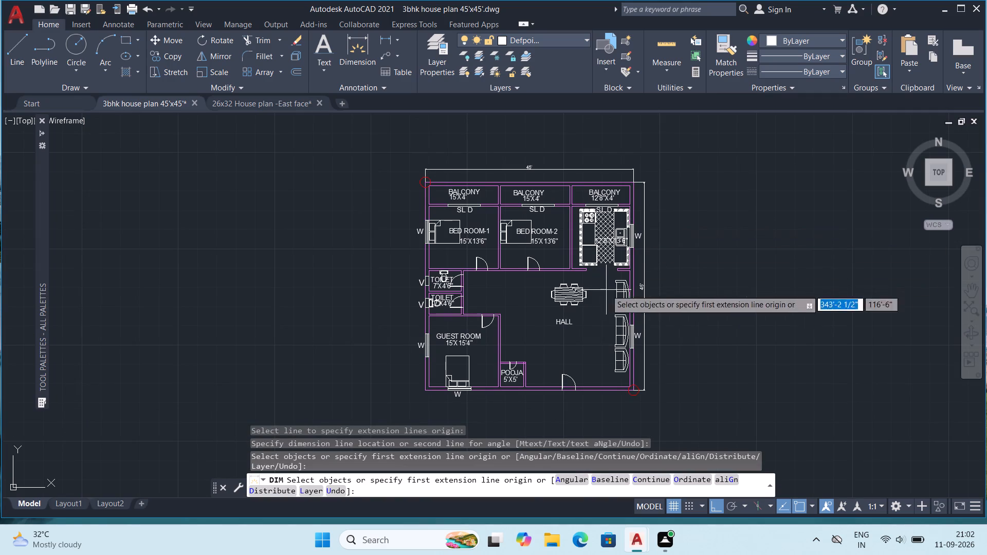
middle_drag(605, 290, 603, 213)
middle_drag(616, 266, 619, 282)
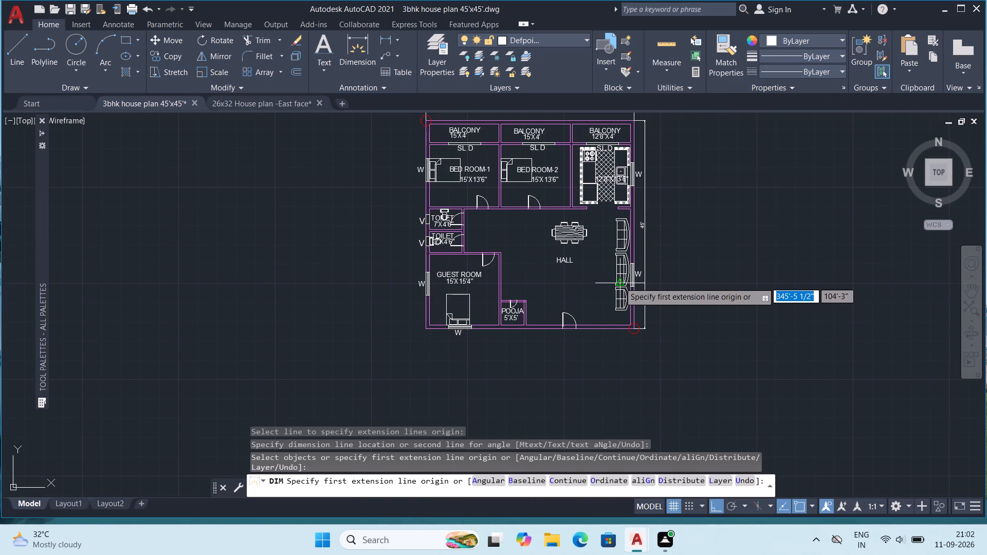
key(Escape)
middle_drag(575, 230, 580, 254)
key(Escape)
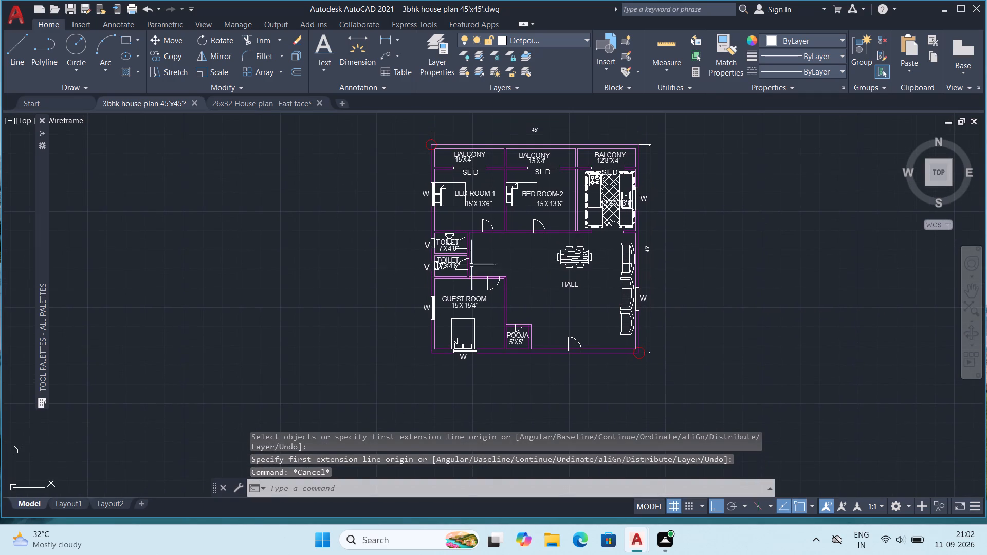
middle_drag(564, 250, 515, 237)
key(Escape)
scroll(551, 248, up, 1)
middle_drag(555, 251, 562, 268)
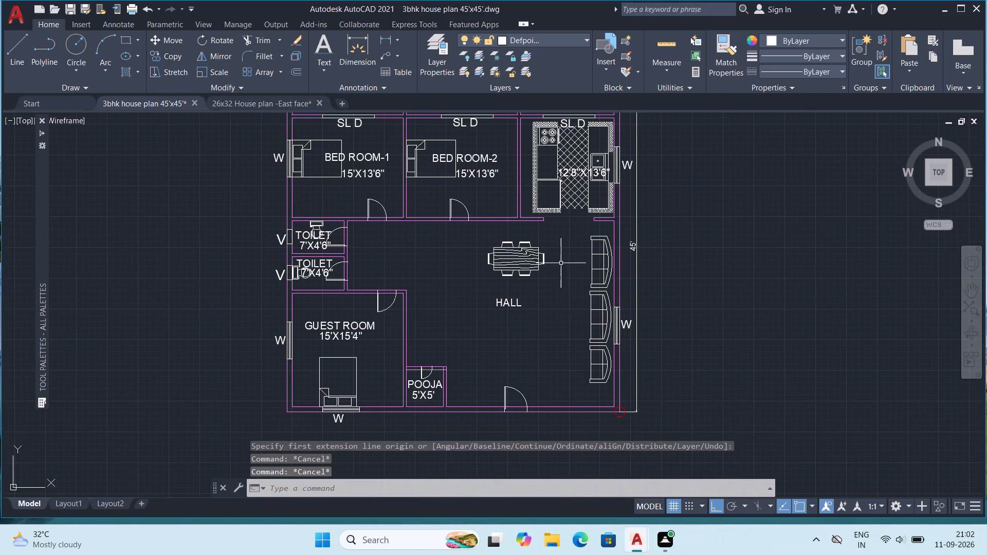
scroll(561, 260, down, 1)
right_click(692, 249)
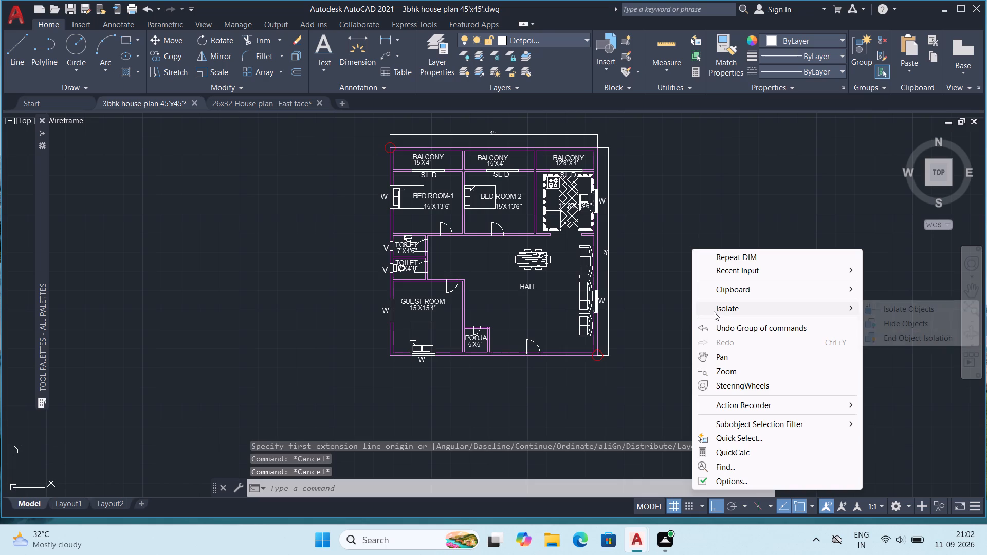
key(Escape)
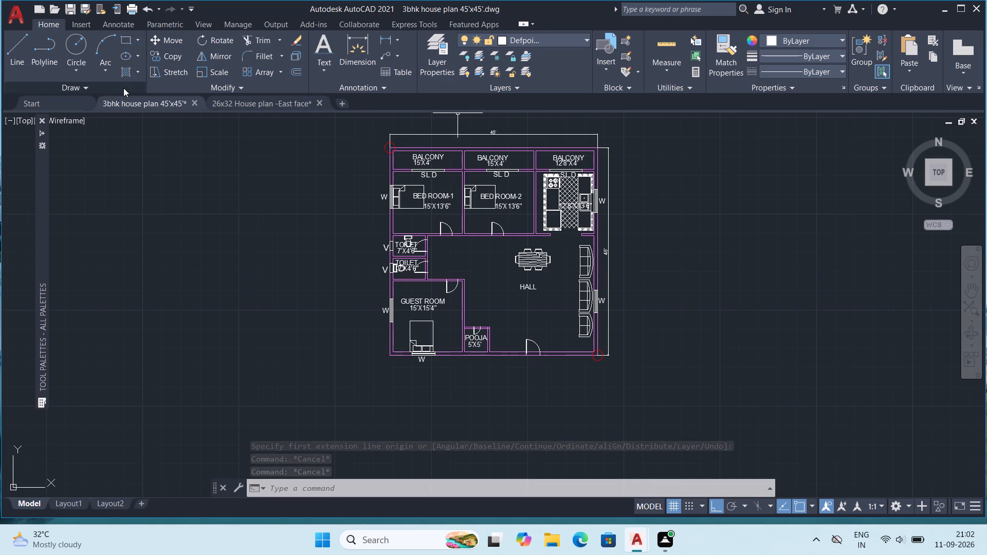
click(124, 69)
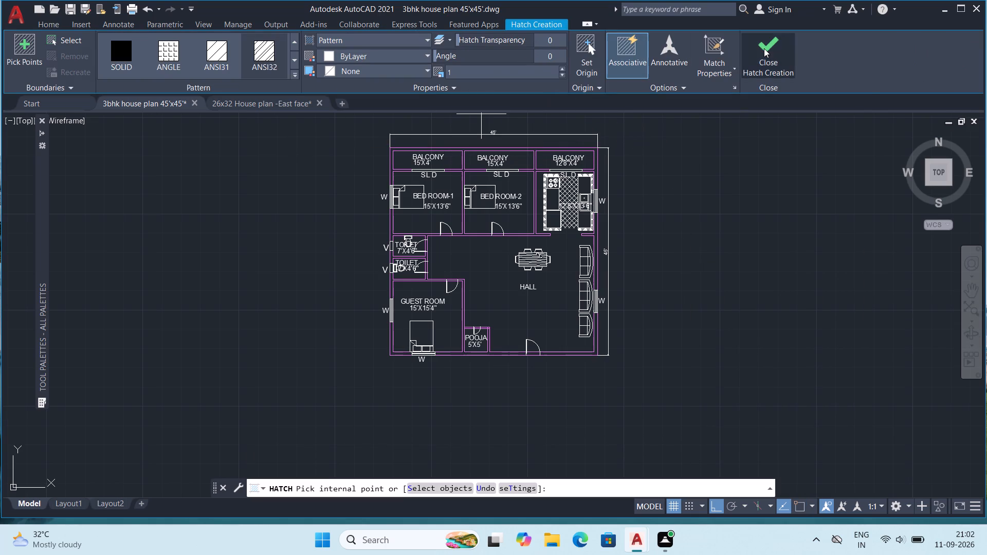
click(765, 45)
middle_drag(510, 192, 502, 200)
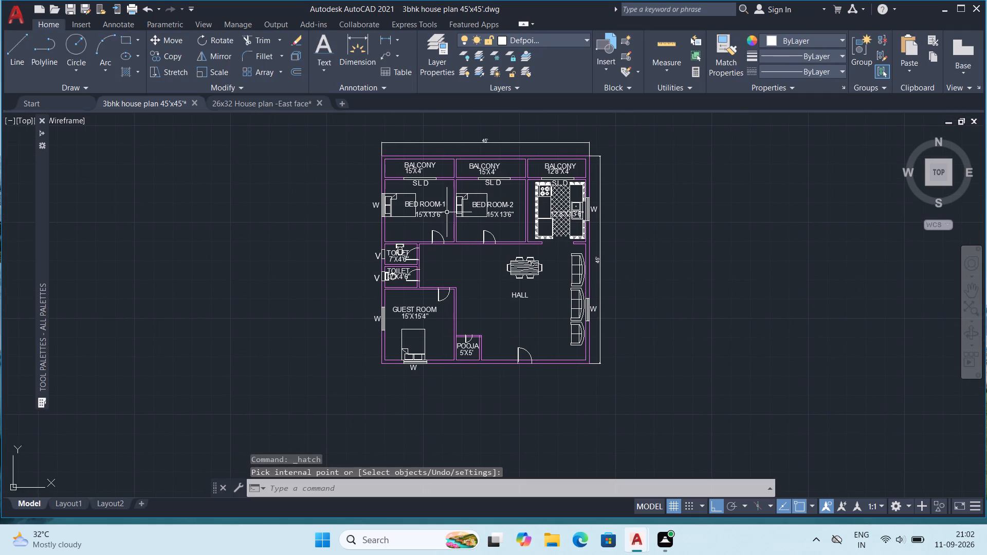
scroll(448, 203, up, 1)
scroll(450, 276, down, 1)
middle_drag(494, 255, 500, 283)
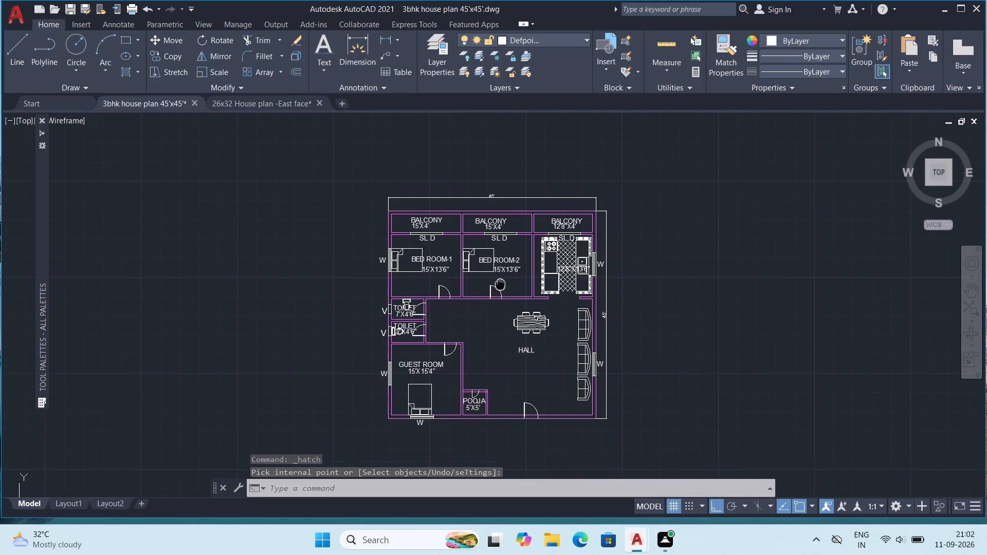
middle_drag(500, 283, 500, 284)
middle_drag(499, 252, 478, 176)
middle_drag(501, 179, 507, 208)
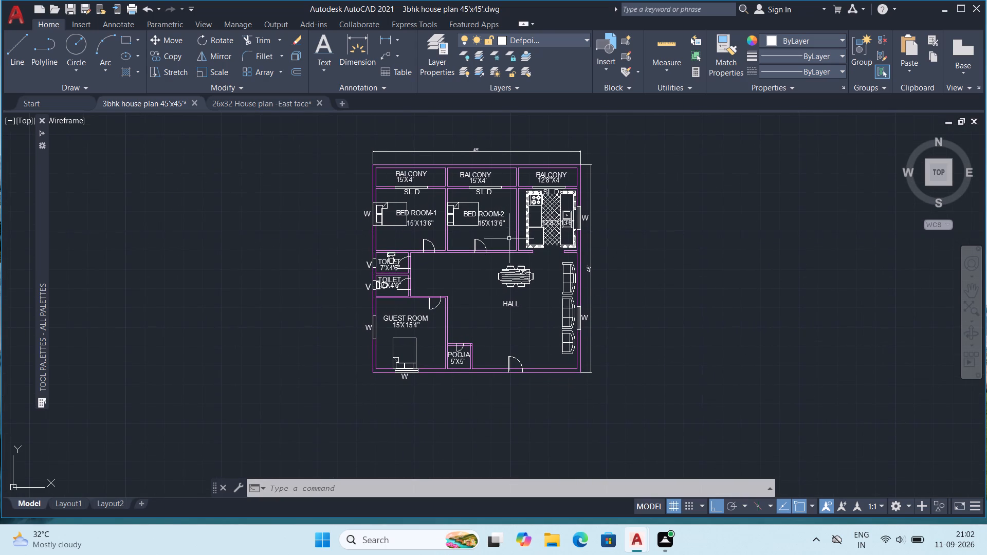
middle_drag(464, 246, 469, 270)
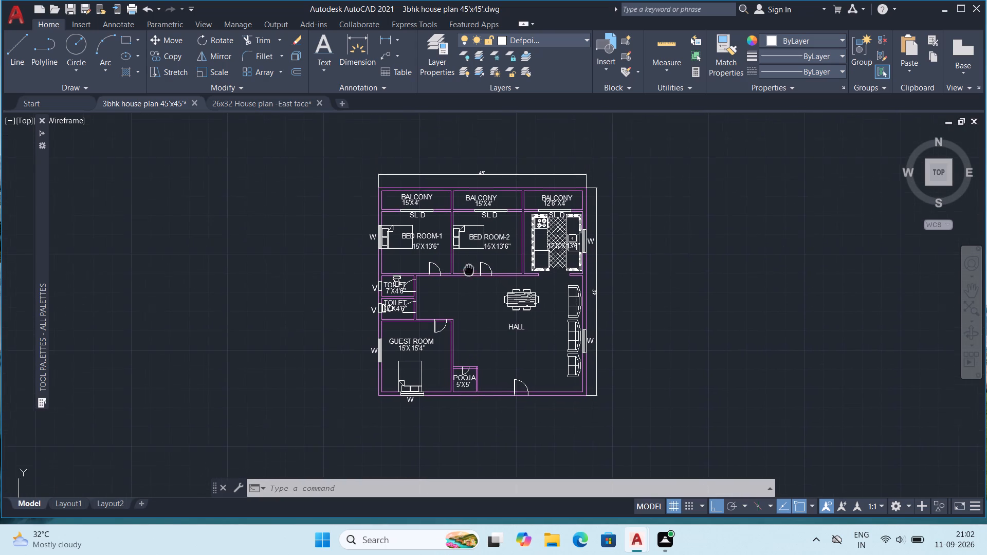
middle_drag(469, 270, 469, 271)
Save the 3bhk house plan 45'x45' drawing.
key(ctrl+s)
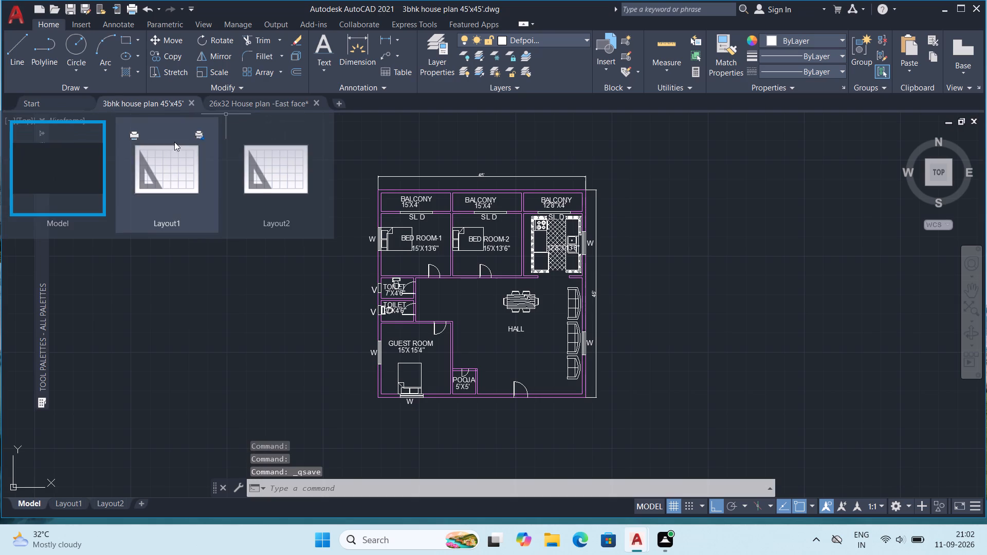
key(Escape)
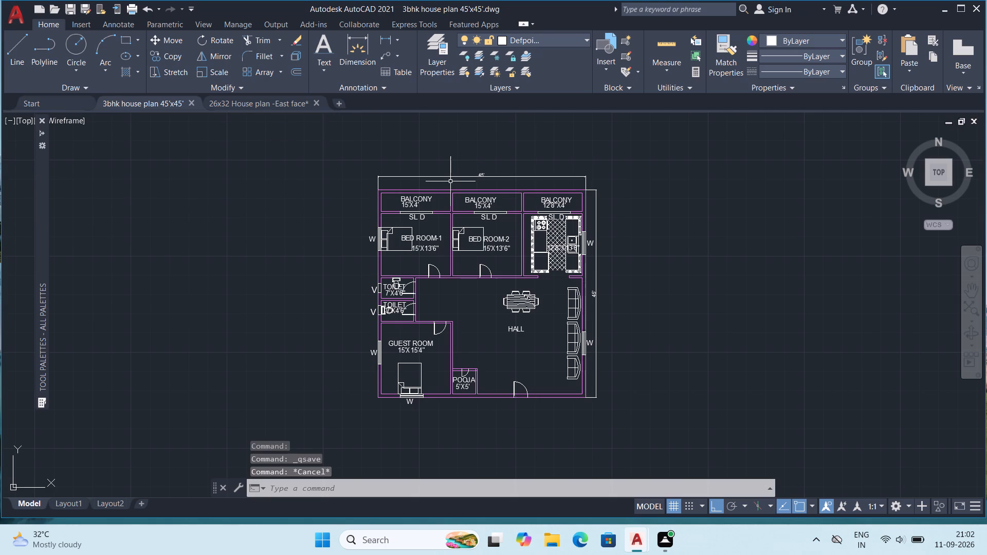
key(ctrl+s)
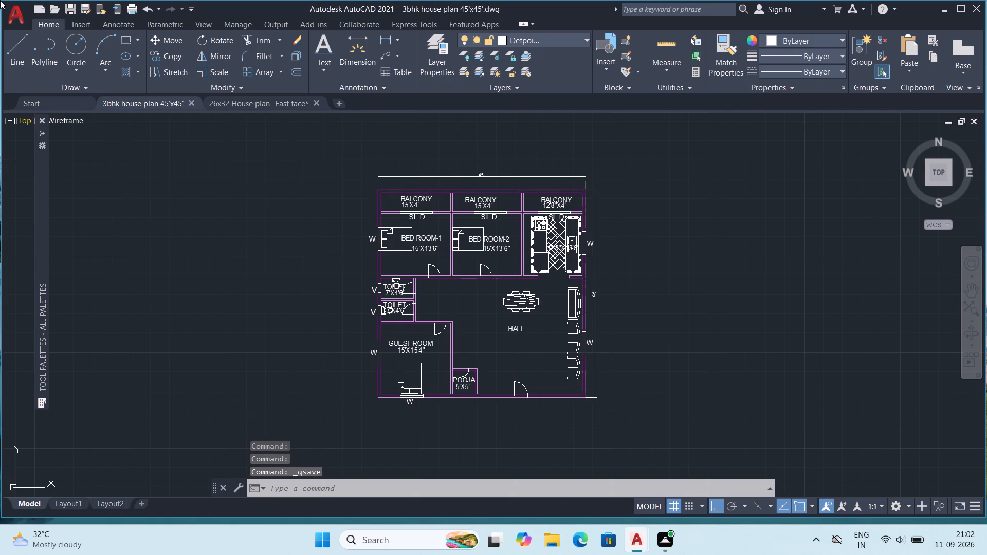
Export the drawing as a PDF to the Desktop under the file name 3bhk house plan 45'x45'.pdf.
click(13, 14)
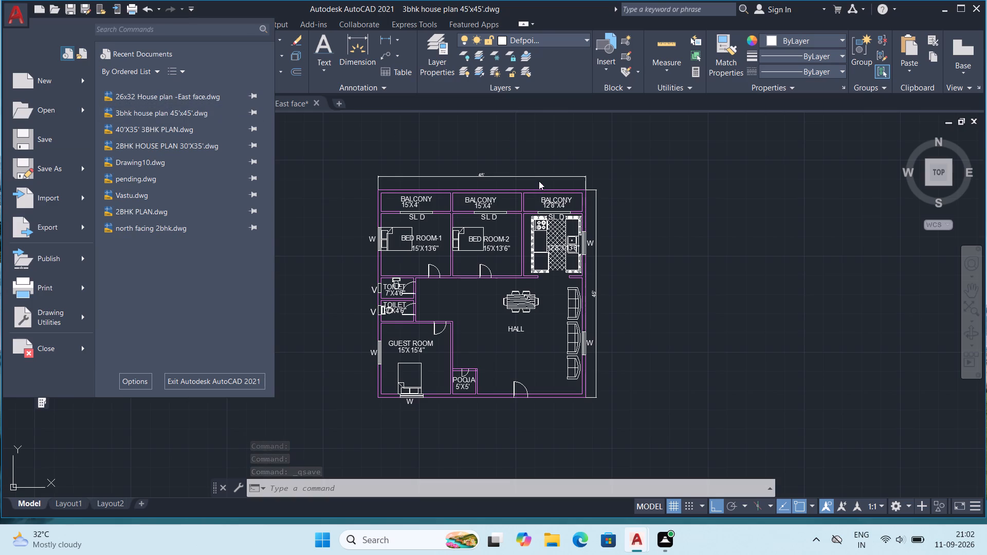
key(Escape)
scroll(600, 261, up, 2)
middle_drag(452, 210, 558, 391)
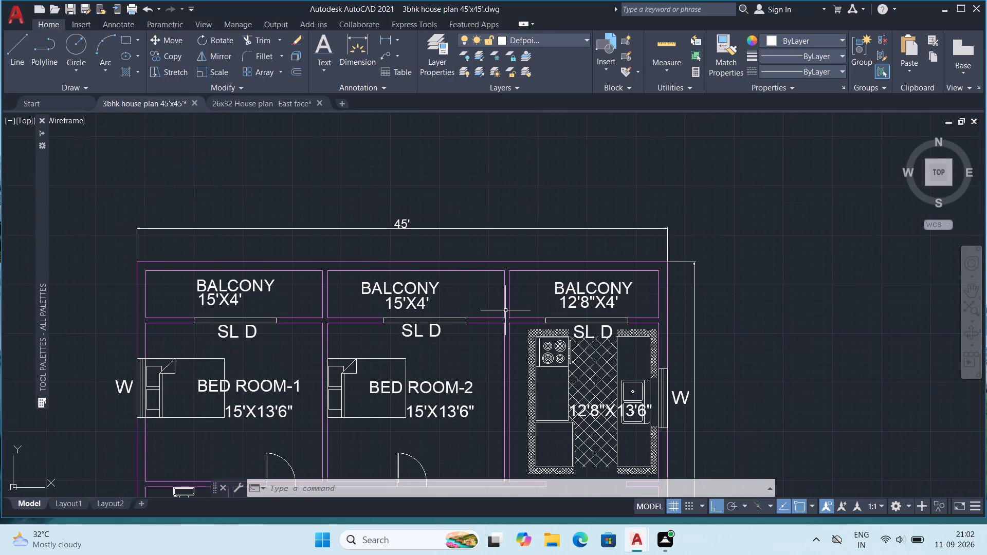
scroll(444, 219, up, 1)
scroll(444, 219, down, 3)
click(13, 9)
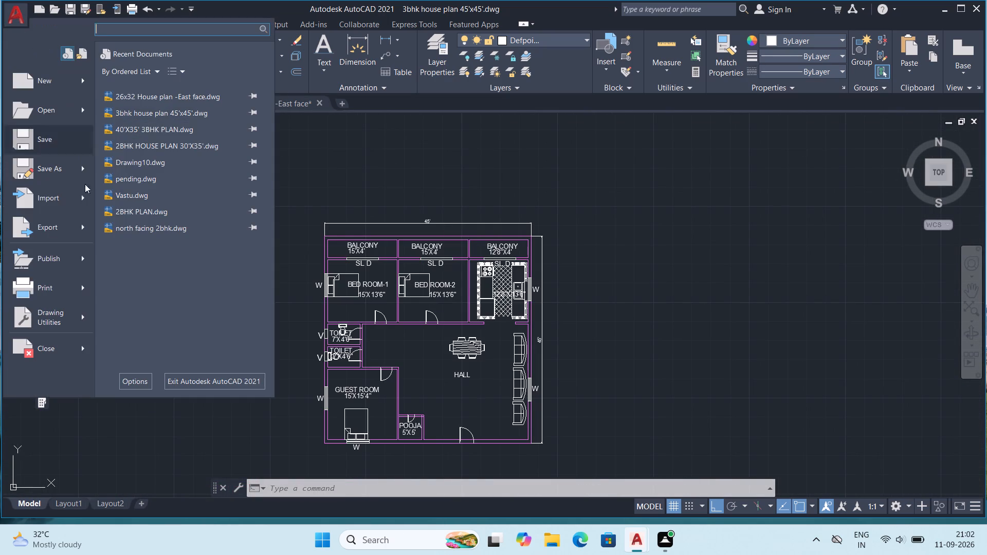
click(77, 229)
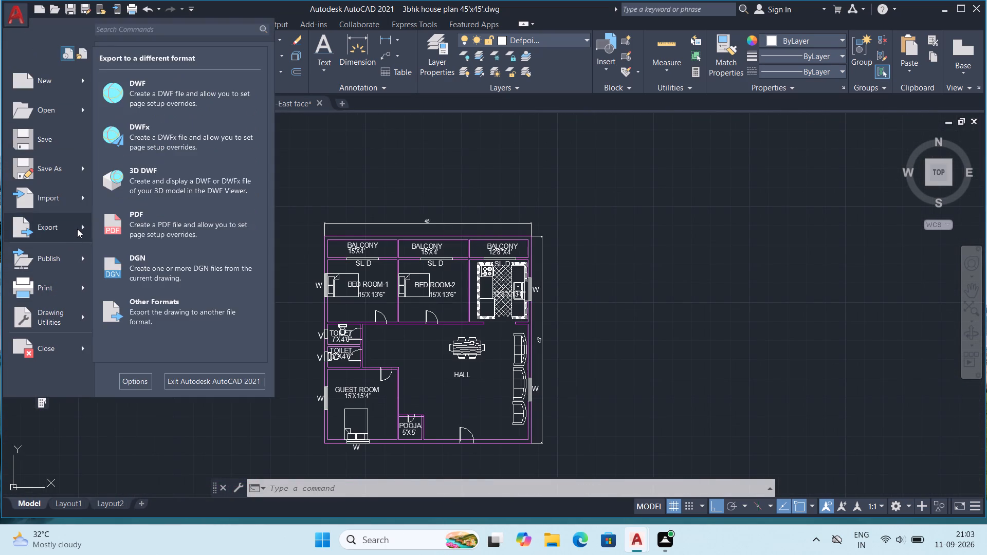
click(148, 229)
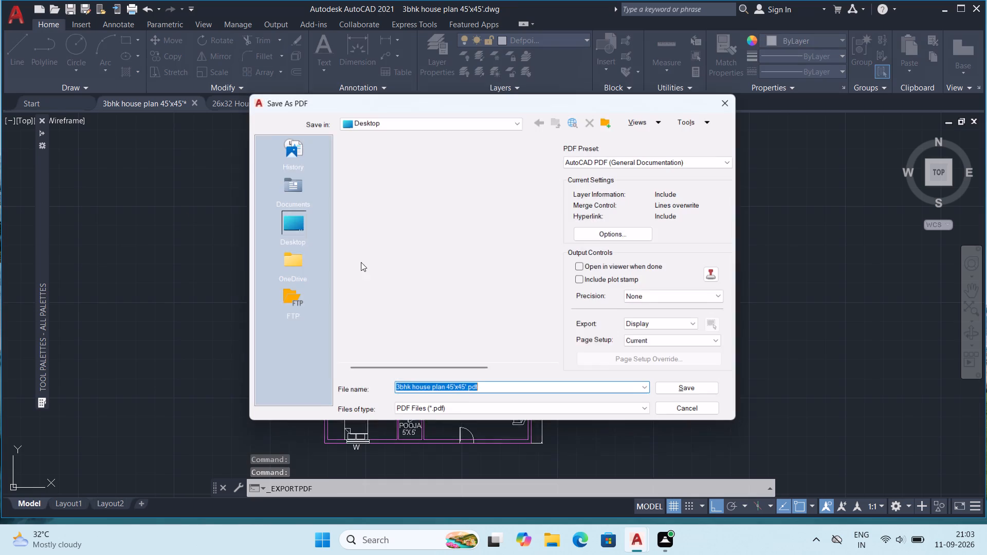
click(290, 220)
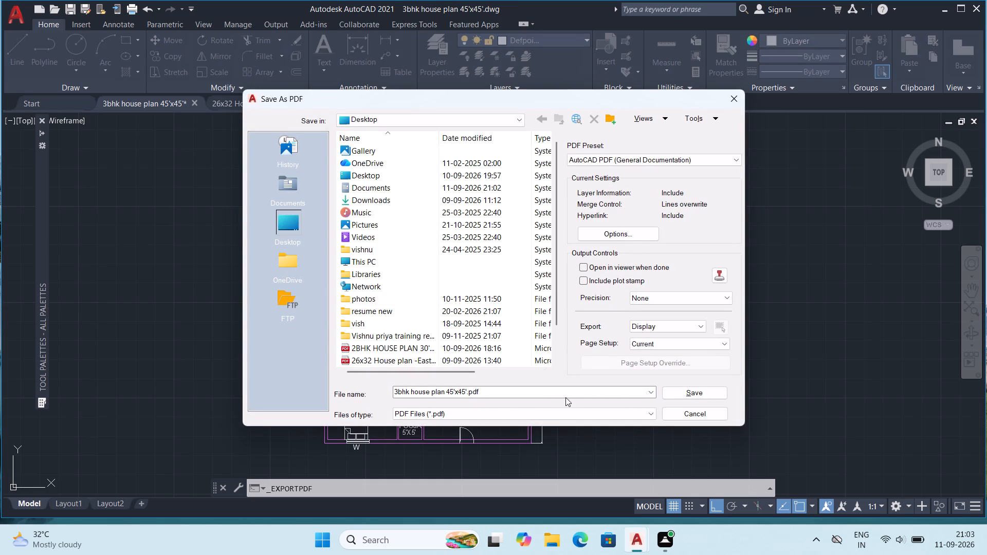
click(683, 394)
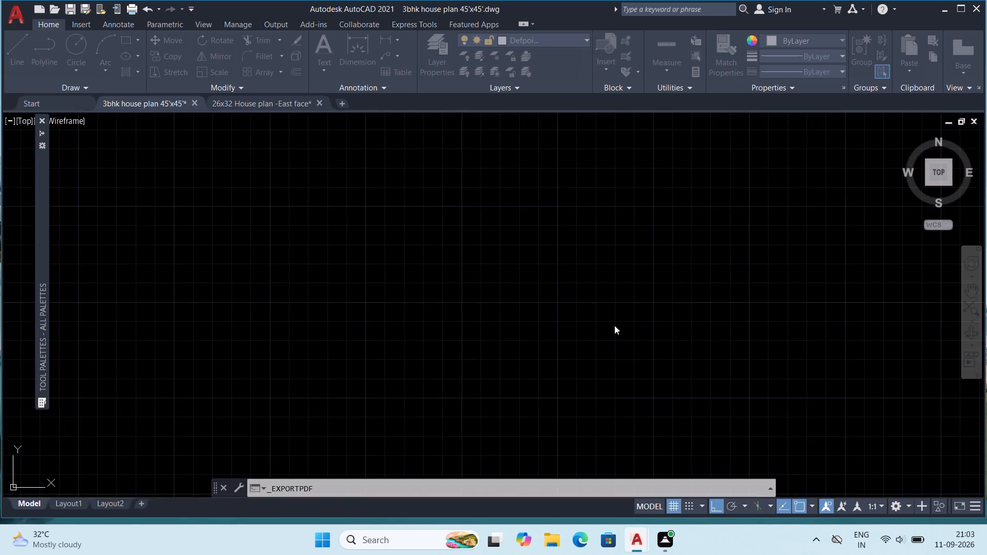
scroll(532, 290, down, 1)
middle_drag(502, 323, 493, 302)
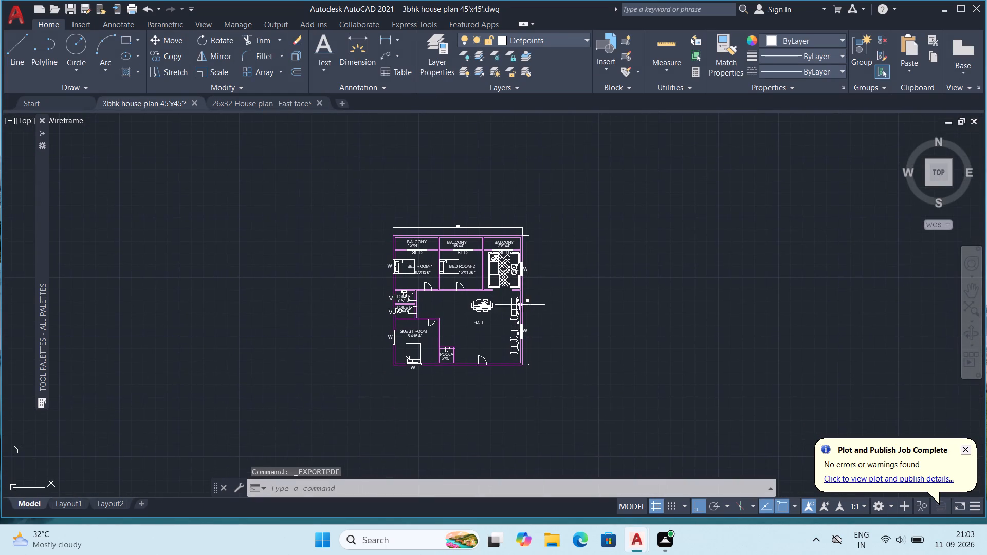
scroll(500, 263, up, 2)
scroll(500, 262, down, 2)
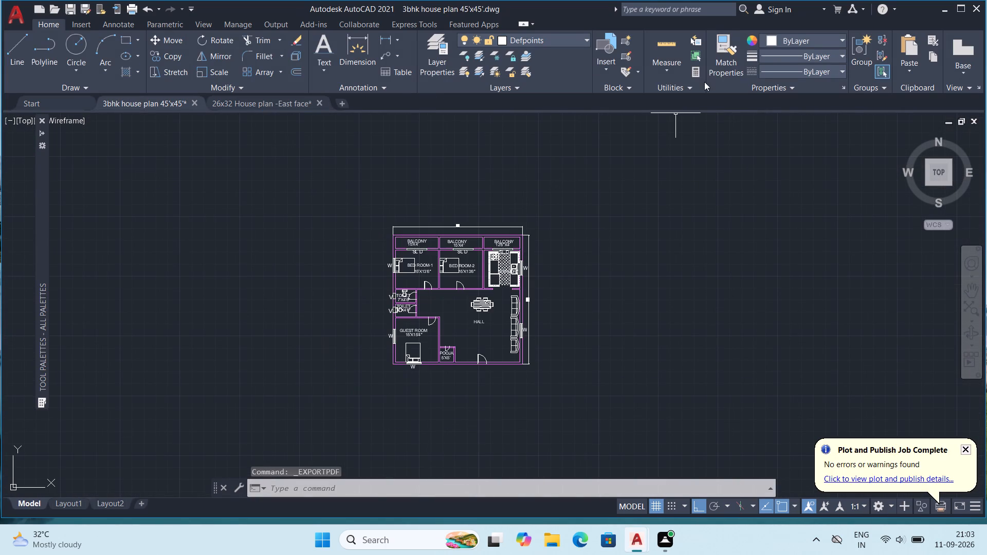